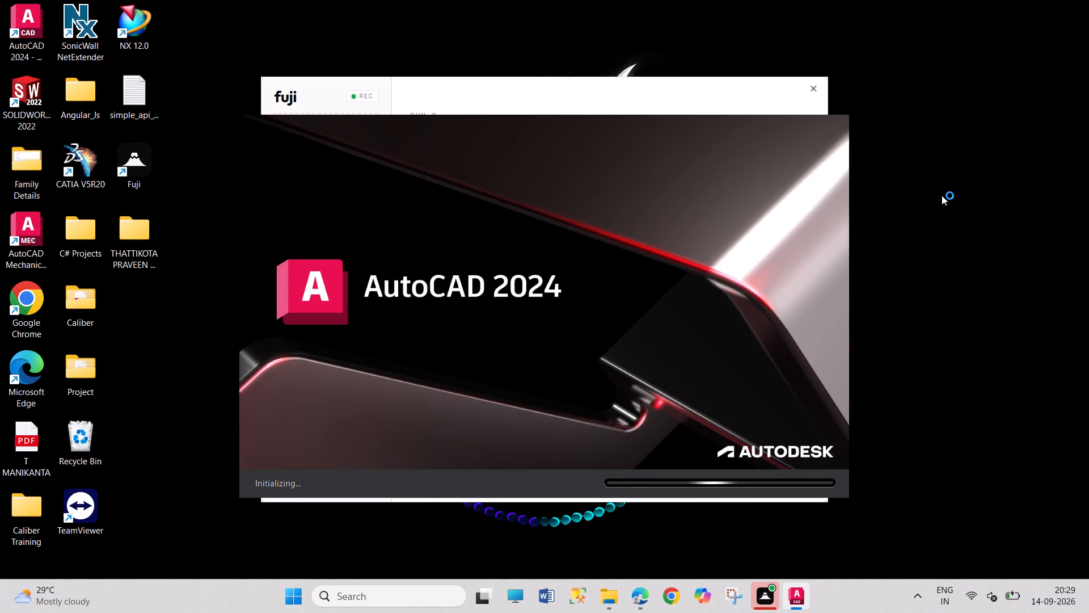
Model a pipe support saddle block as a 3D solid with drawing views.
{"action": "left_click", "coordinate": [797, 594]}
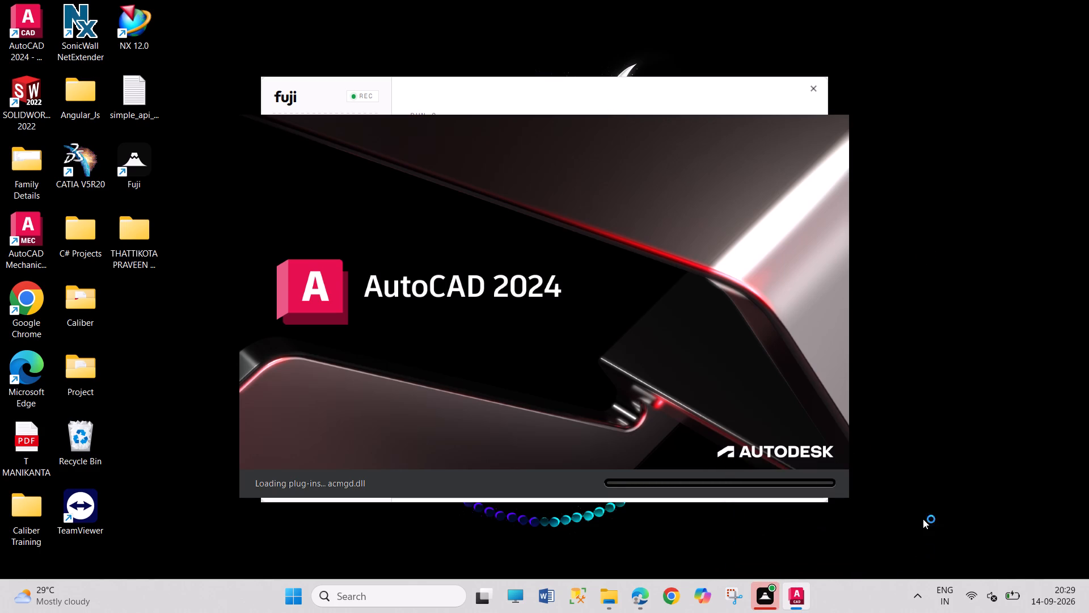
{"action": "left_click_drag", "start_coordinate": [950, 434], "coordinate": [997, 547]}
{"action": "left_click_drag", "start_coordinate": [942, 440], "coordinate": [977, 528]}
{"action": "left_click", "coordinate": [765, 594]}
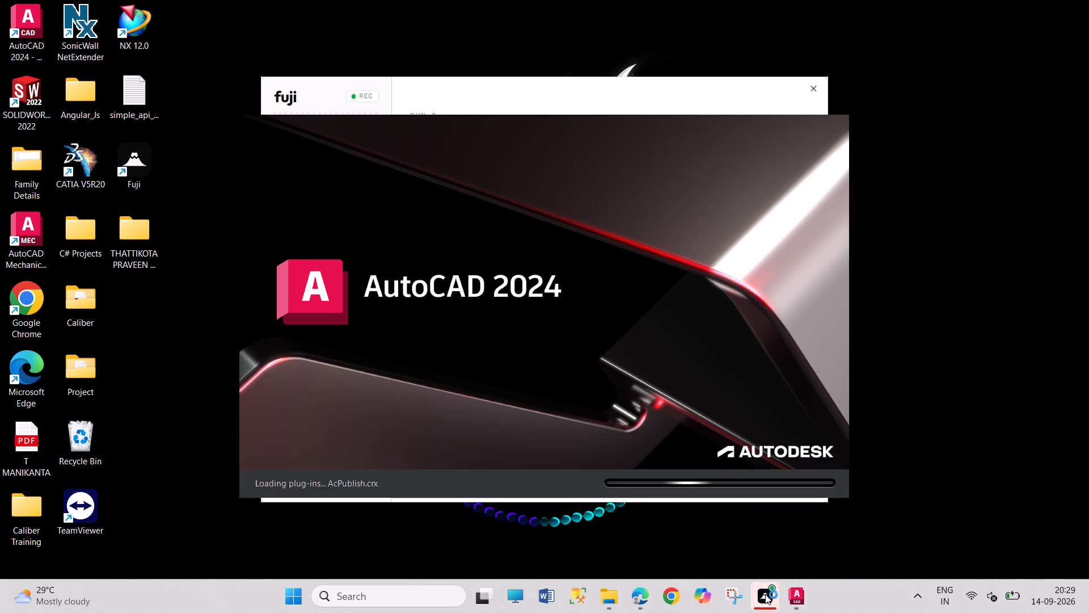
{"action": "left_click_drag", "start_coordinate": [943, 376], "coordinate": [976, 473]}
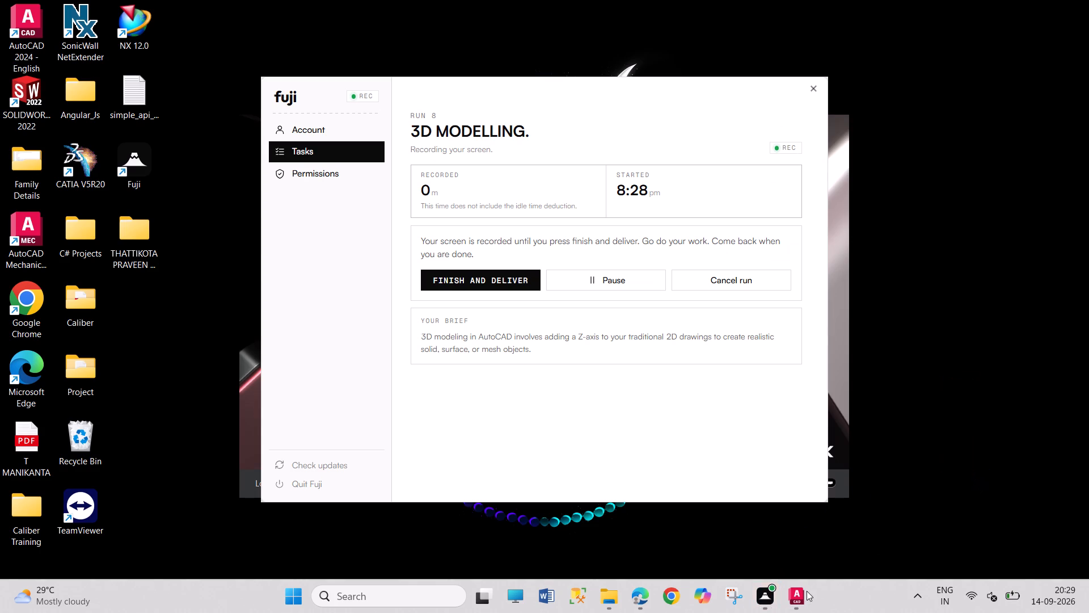
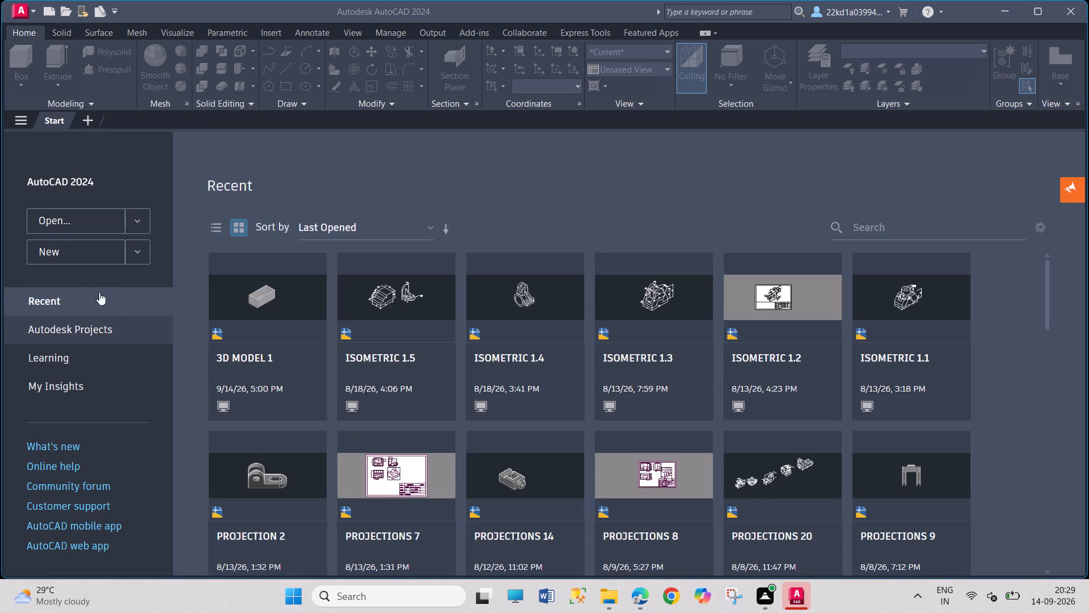
Create a new blank drawing.
{"action": "left_click", "coordinate": [93, 251]}
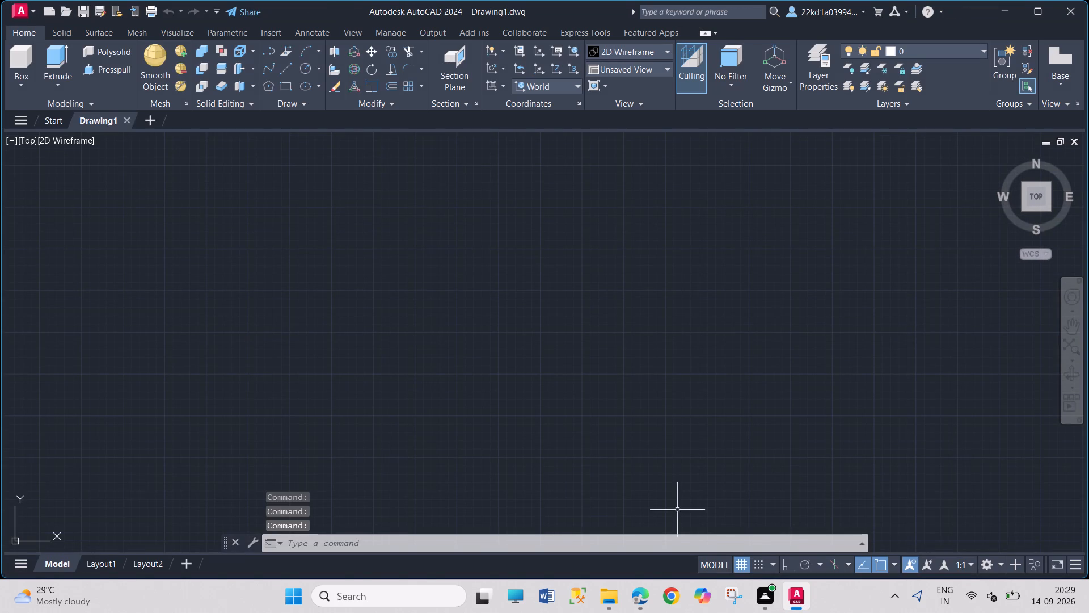
Switch to Edge and review the 3D MODEL 1 sheet, and browse the 100 Exercícios AutoCAD PDF back to the exercise on page 97.
{"action": "left_click", "coordinate": [640, 598]}
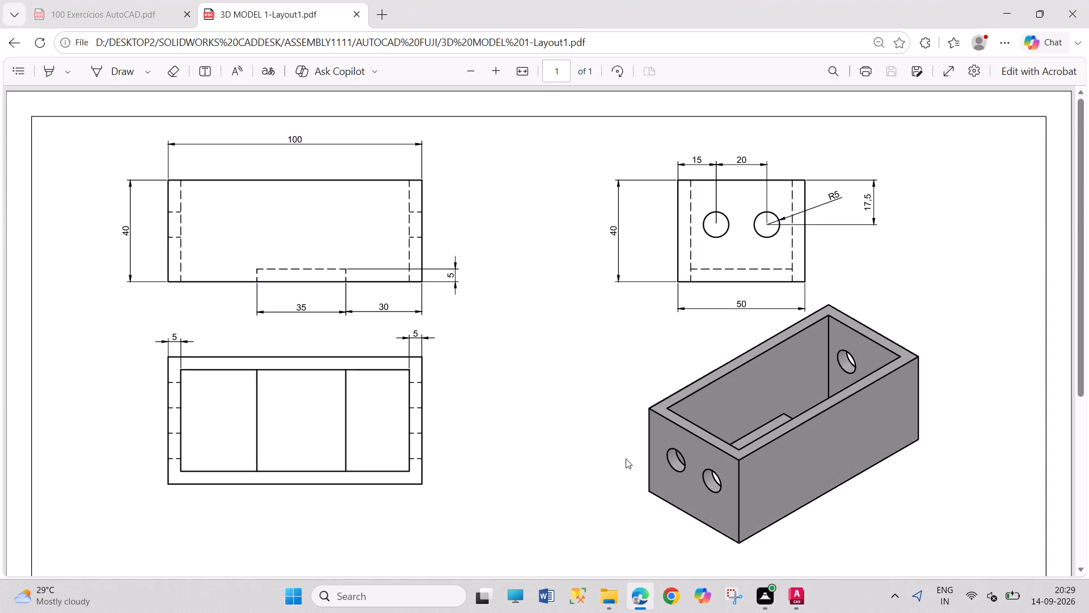
{"action": "scroll", "coordinate": [634, 482], "scroll_direction": "down", "scroll_amount": 11}
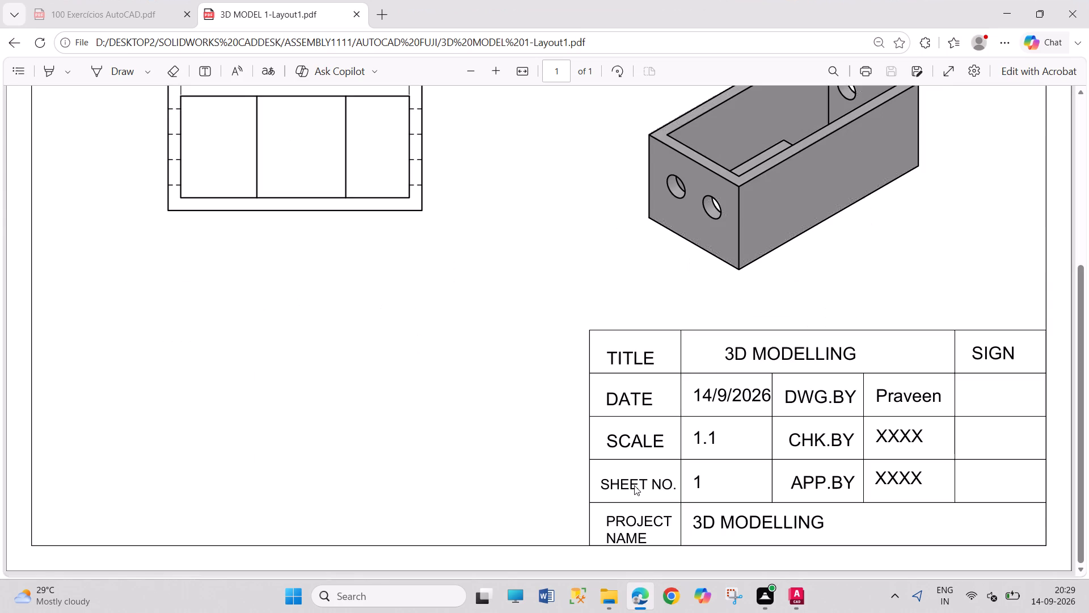
{"action": "scroll", "coordinate": [634, 485], "scroll_direction": "up", "scroll_amount": 4}
{"action": "left_click", "coordinate": [41, 3]}
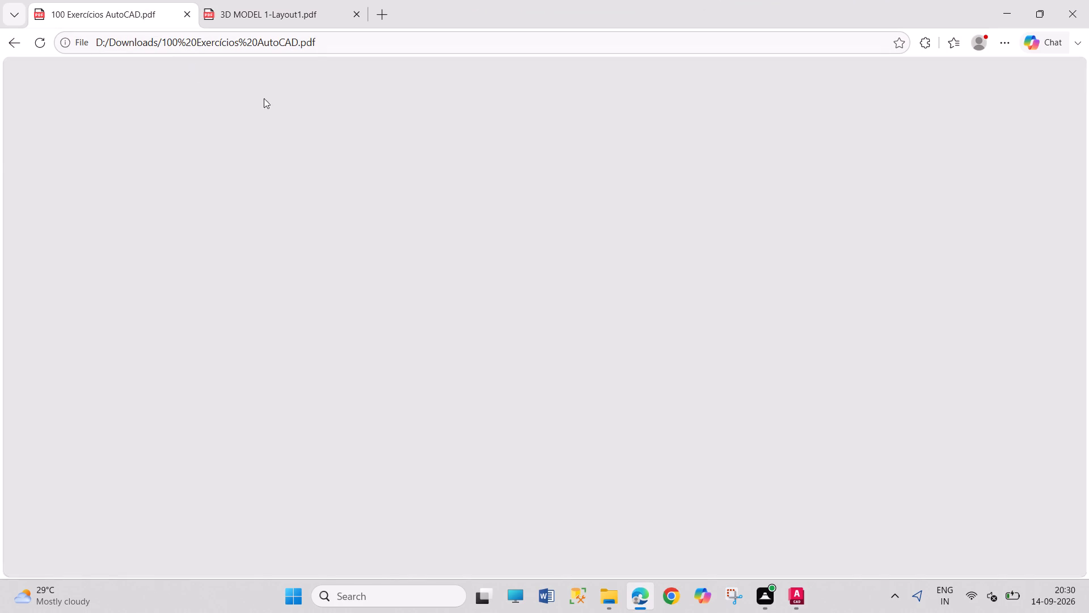
{"action": "scroll", "coordinate": [807, 338], "scroll_direction": "down", "scroll_amount": 4}
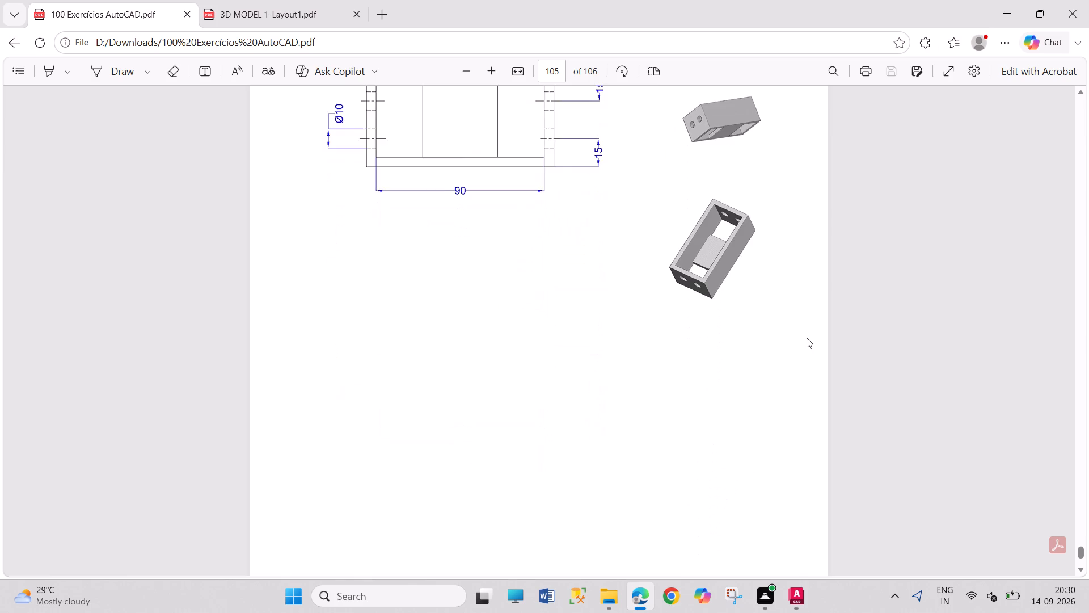
{"action": "scroll", "coordinate": [807, 338], "scroll_direction": "down", "scroll_amount": 8}
{"action": "scroll", "coordinate": [807, 338], "scroll_direction": "up", "scroll_amount": 9}
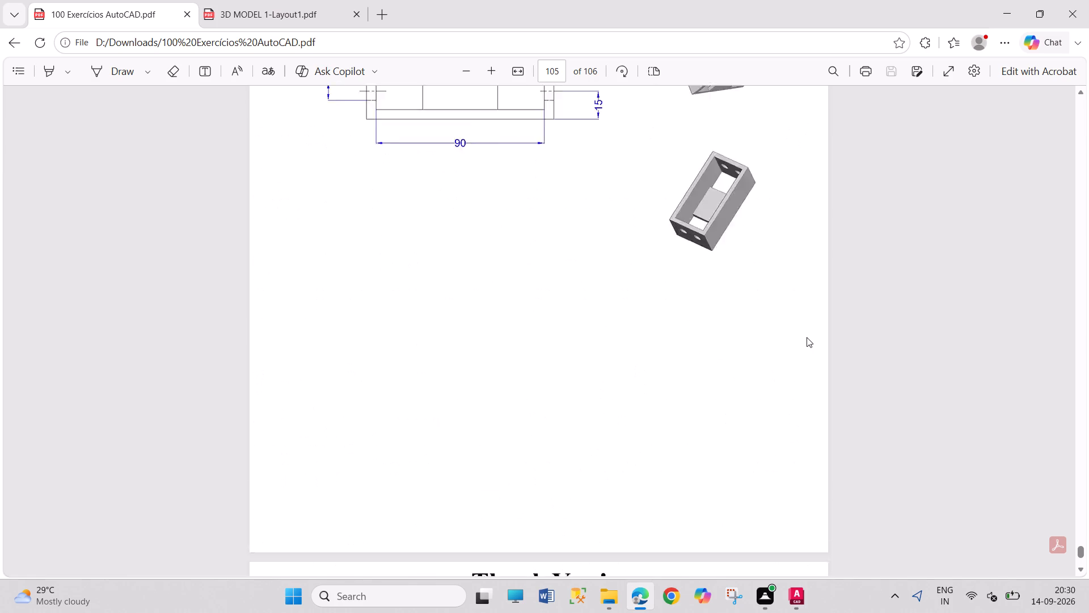
{"action": "scroll", "coordinate": [807, 337], "scroll_direction": "up", "scroll_amount": 12}
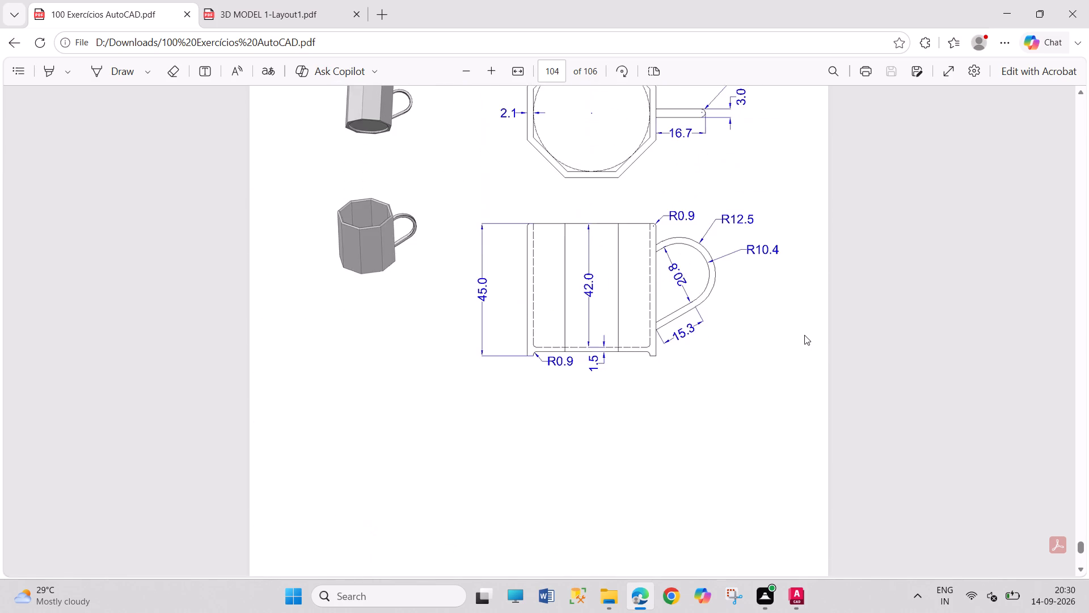
{"action": "scroll", "coordinate": [804, 335], "scroll_direction": "up", "scroll_amount": 20}
{"action": "scroll", "coordinate": [800, 328], "scroll_direction": "up", "scroll_amount": 14}
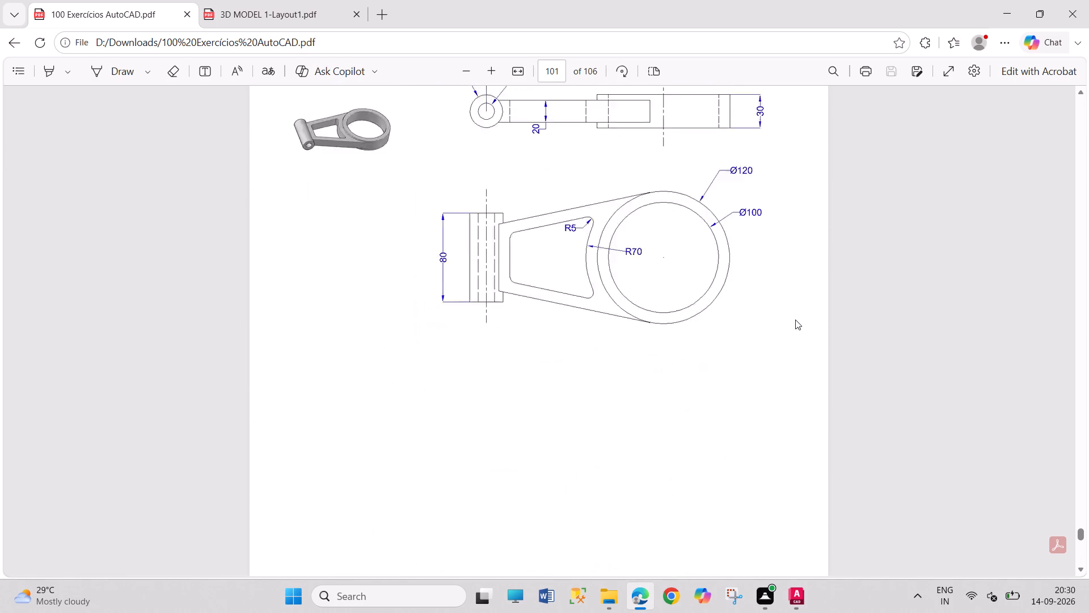
{"action": "scroll", "coordinate": [795, 320], "scroll_direction": "up", "scroll_amount": 13}
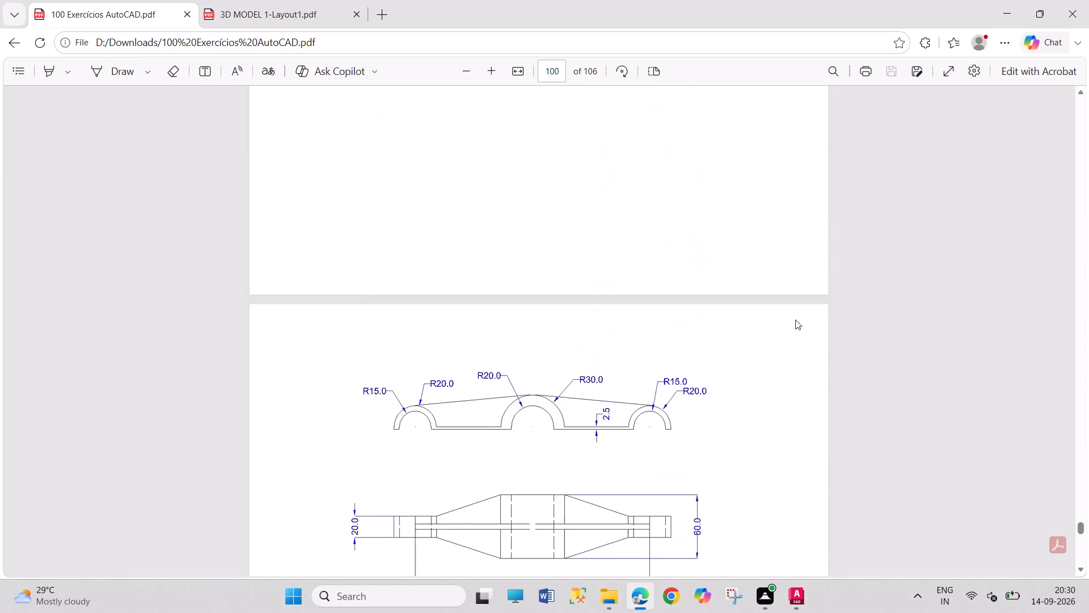
{"action": "scroll", "coordinate": [795, 320], "scroll_direction": "up", "scroll_amount": 11}
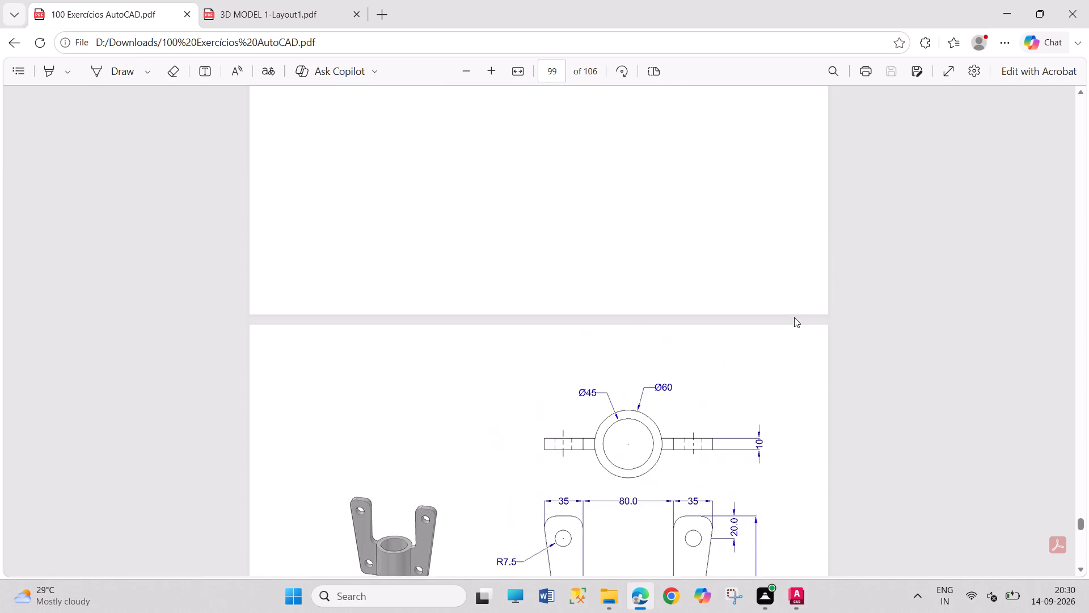
{"action": "scroll", "coordinate": [794, 317], "scroll_direction": "up", "scroll_amount": 15}
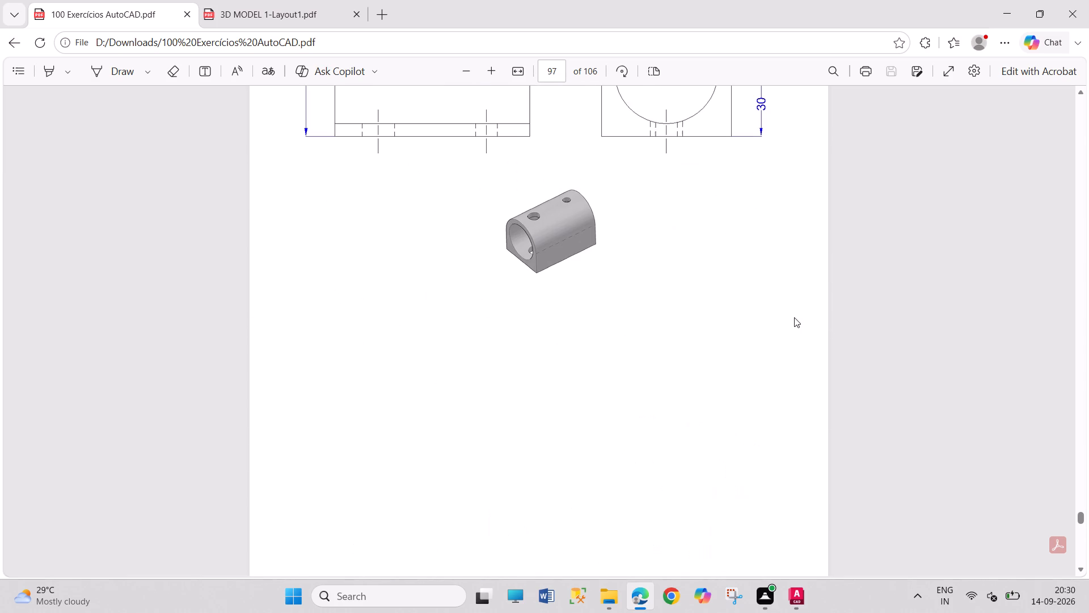
{"action": "scroll", "coordinate": [794, 317], "scroll_direction": "up", "scroll_amount": 3}
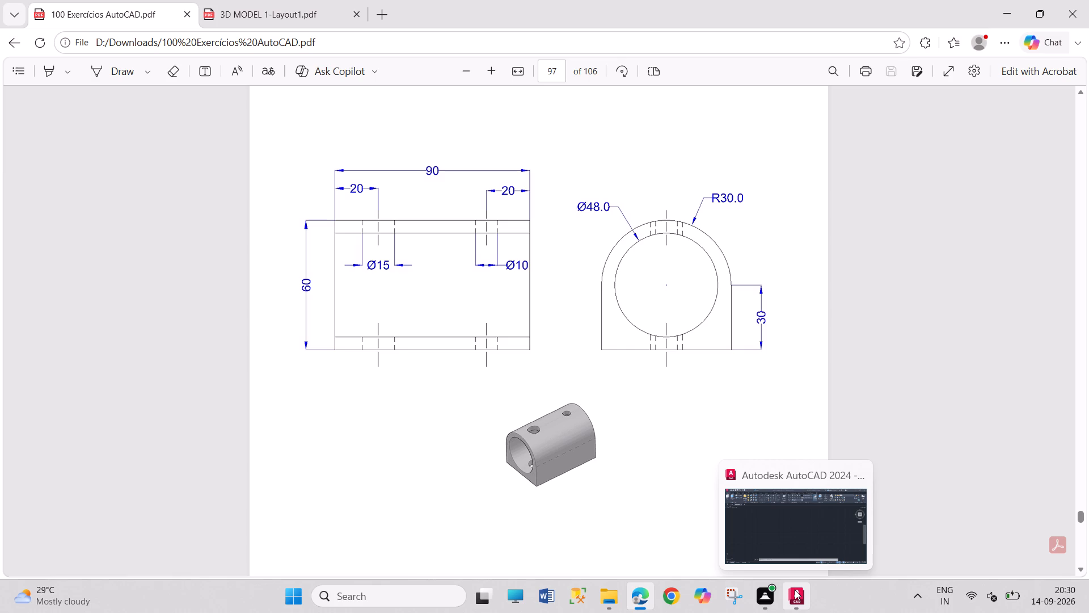
Return to AutoCAD and set the viewport to the Right view for sketching the end profile.
{"action": "left_click", "coordinate": [795, 590]}
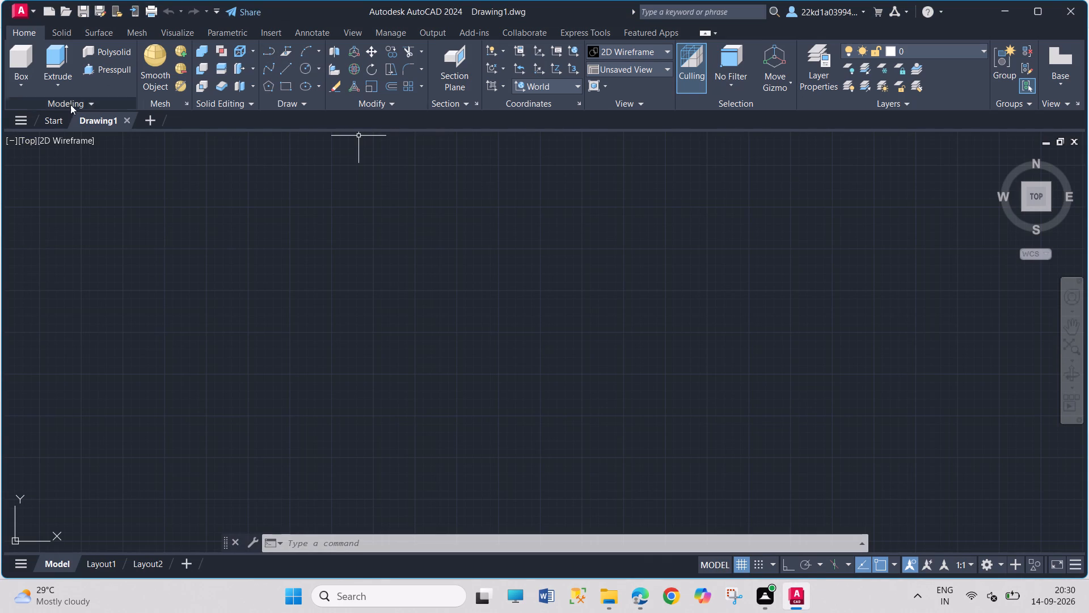
{"action": "left_click", "coordinate": [29, 141]}
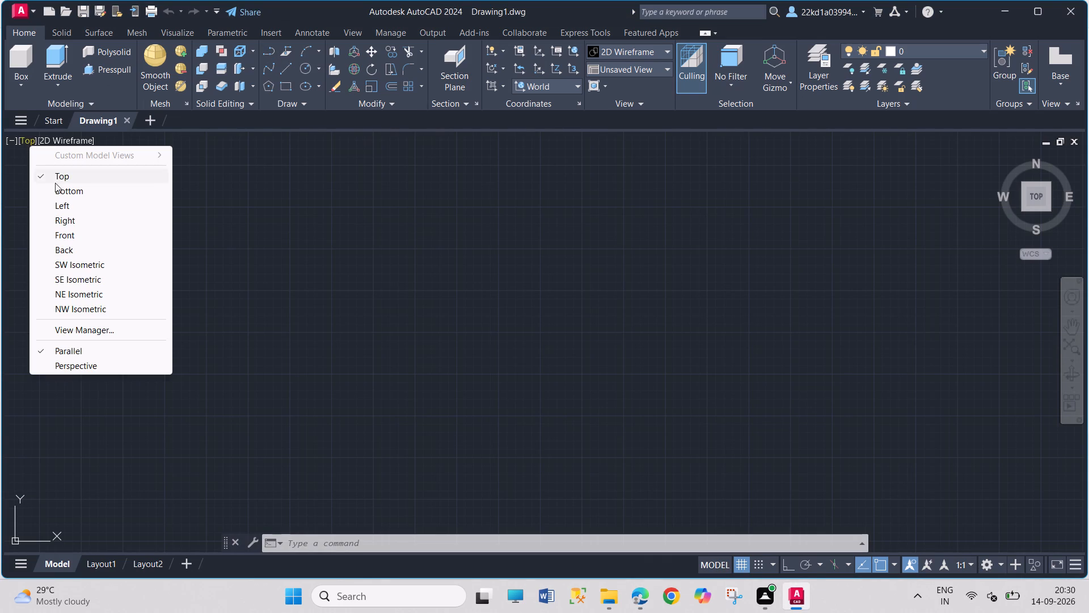
{"action": "left_click", "coordinate": [86, 266]}
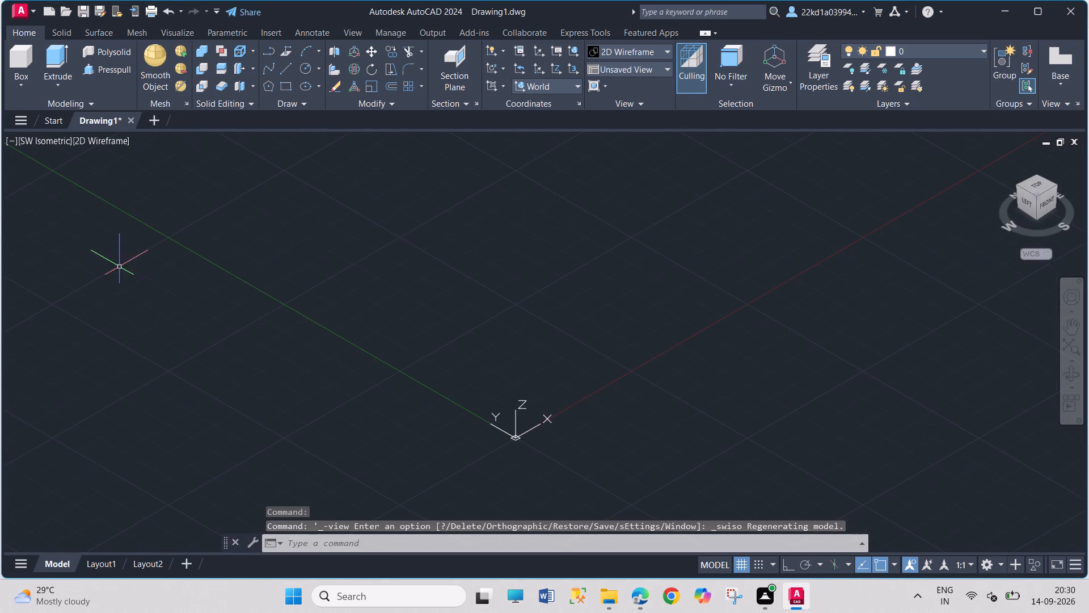
{"action": "left_click", "coordinate": [21, 141]}
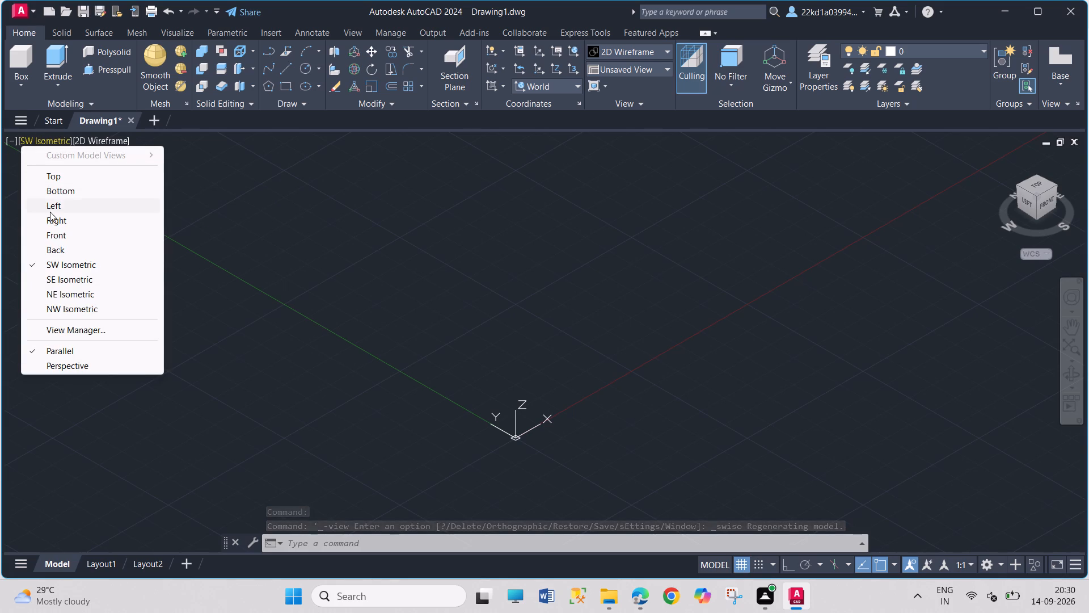
{"action": "left_click", "coordinate": [55, 223]}
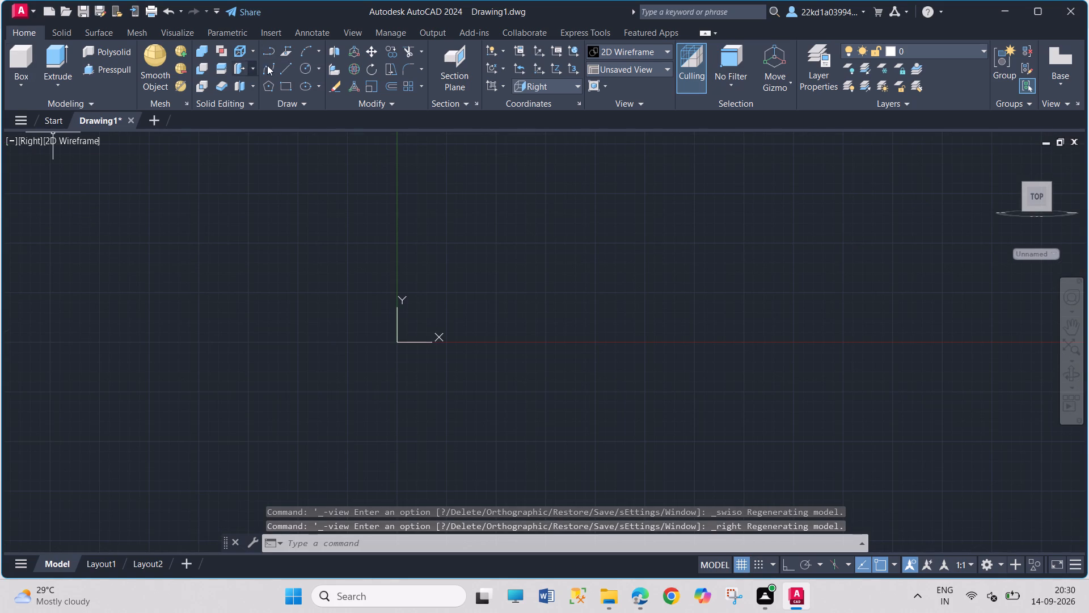
Draw a circle with a radius of 60 above the origin, on the positive X side of the Right plane.
{"action": "scroll", "coordinate": [606, 200], "scroll_direction": "down", "scroll_amount": 1}
{"action": "scroll", "coordinate": [606, 200], "scroll_direction": "up", "scroll_amount": 2}
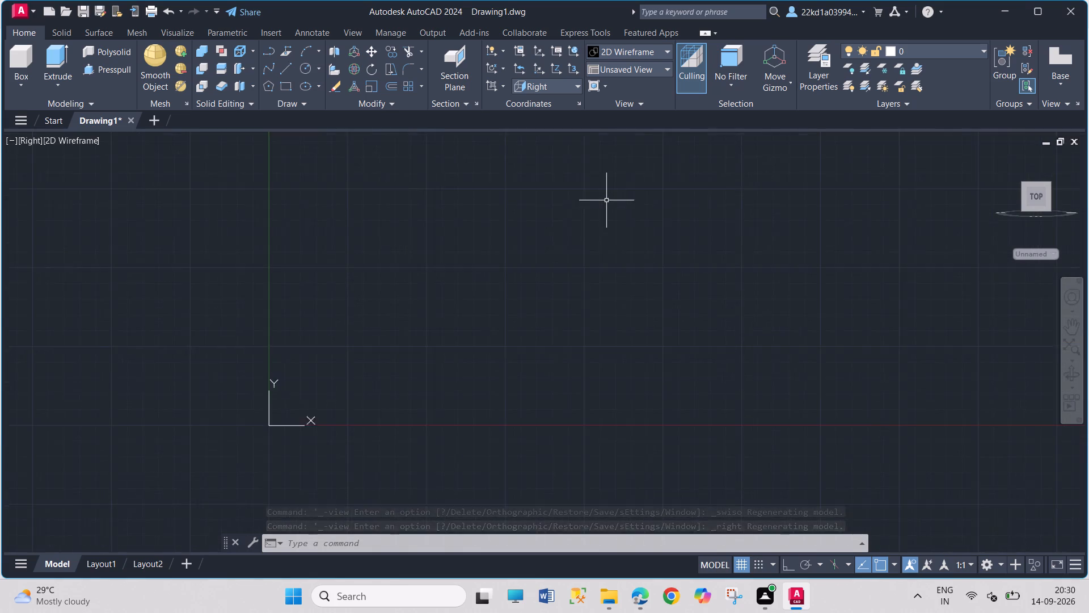
{"action": "scroll", "coordinate": [606, 200], "scroll_direction": "up", "scroll_amount": 1}
{"action": "scroll", "coordinate": [606, 201], "scroll_direction": "down", "scroll_amount": 1}
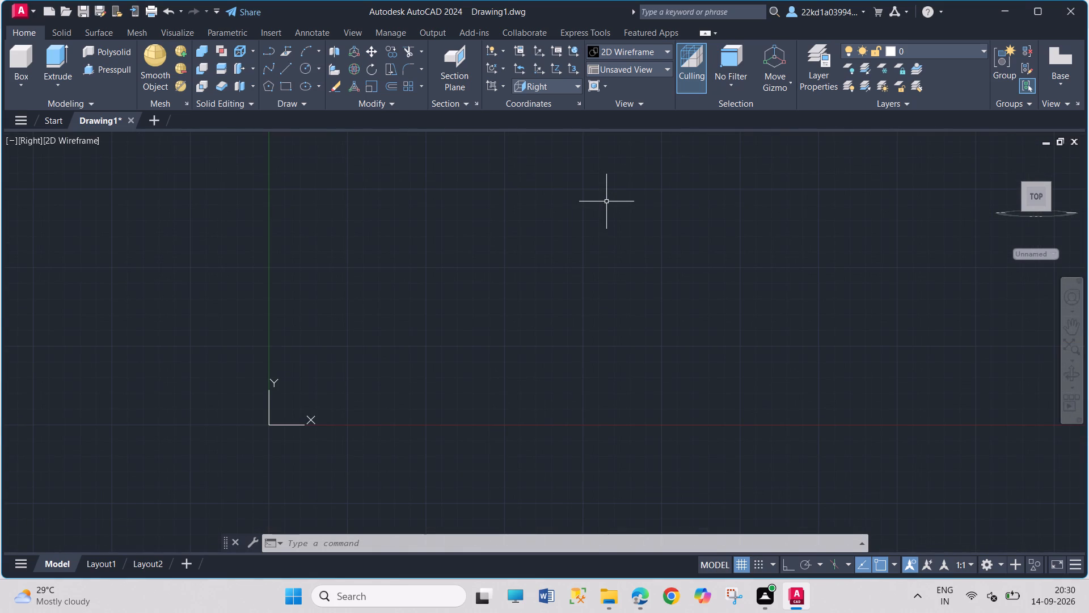
{"action": "left_click", "coordinate": [304, 69]}
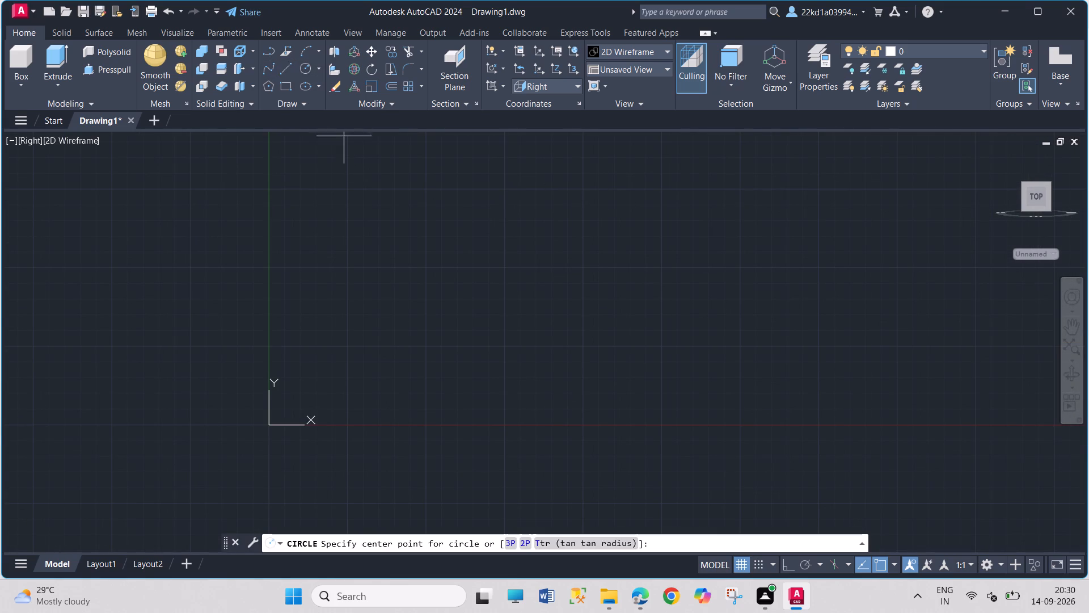
{"action": "left_click", "coordinate": [413, 225]}
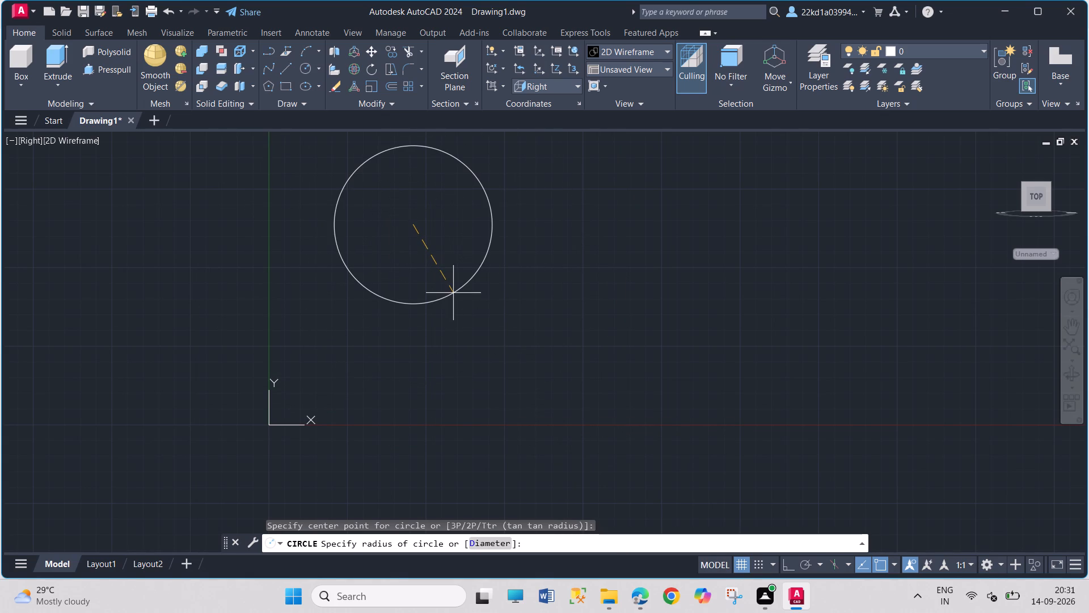
{"action": "key", "text": "6"}
{"action": "key", "text": "0"}
{"action": "key", "text": "Return"}
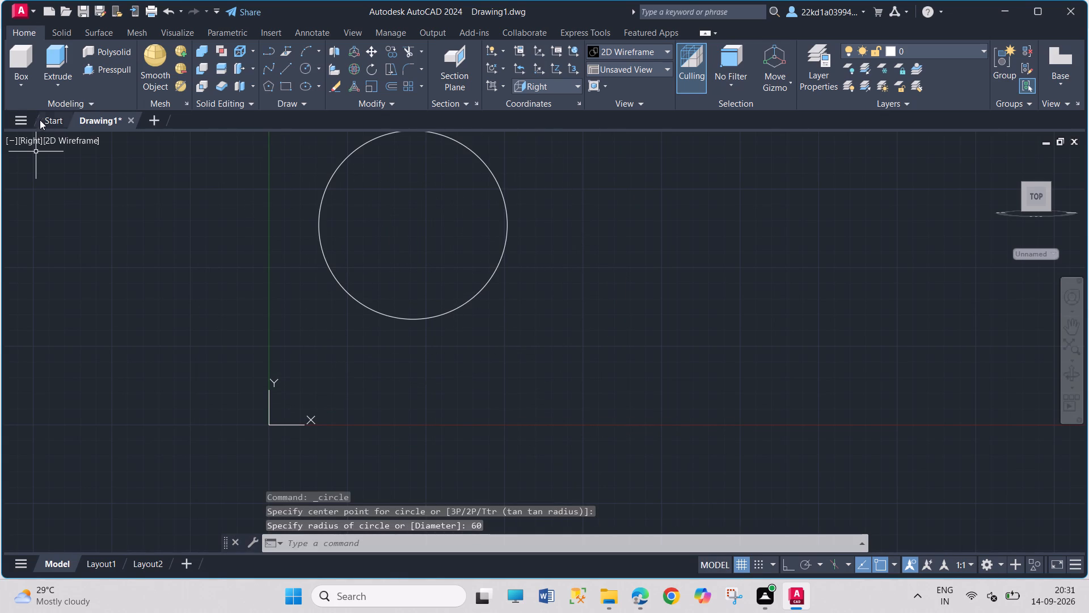
{"action": "scroll", "coordinate": [505, 287], "scroll_direction": "down", "scroll_amount": 1}
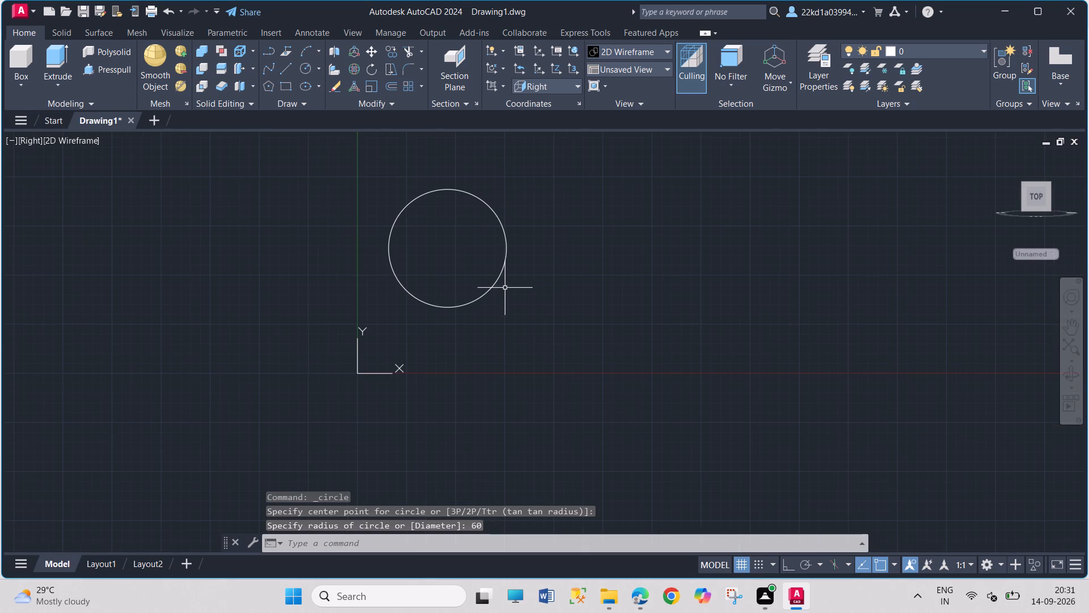
{"action": "scroll", "coordinate": [505, 288], "scroll_direction": "up", "scroll_amount": 1}
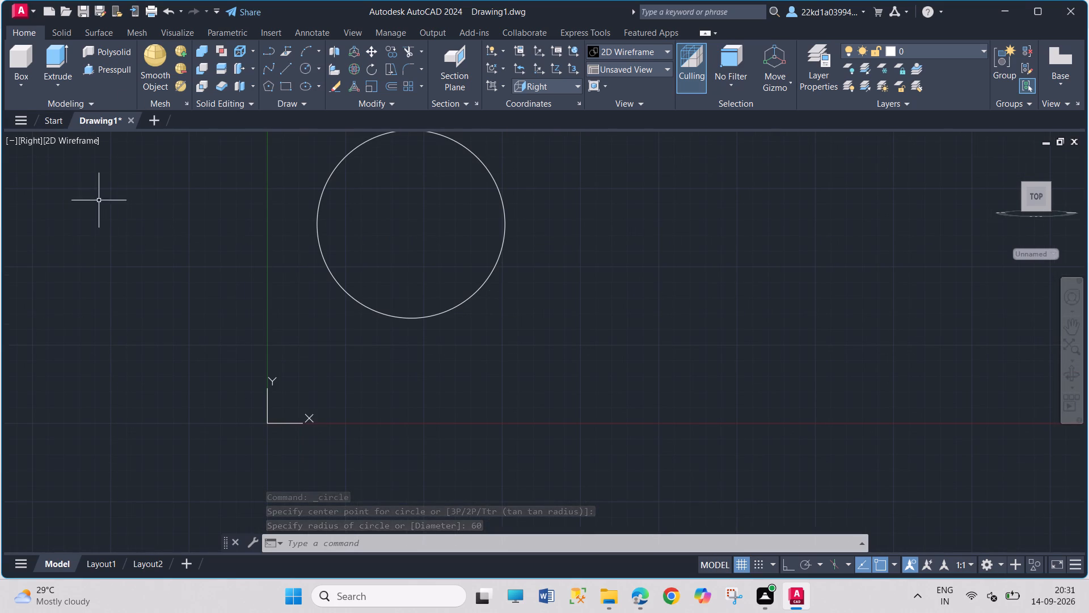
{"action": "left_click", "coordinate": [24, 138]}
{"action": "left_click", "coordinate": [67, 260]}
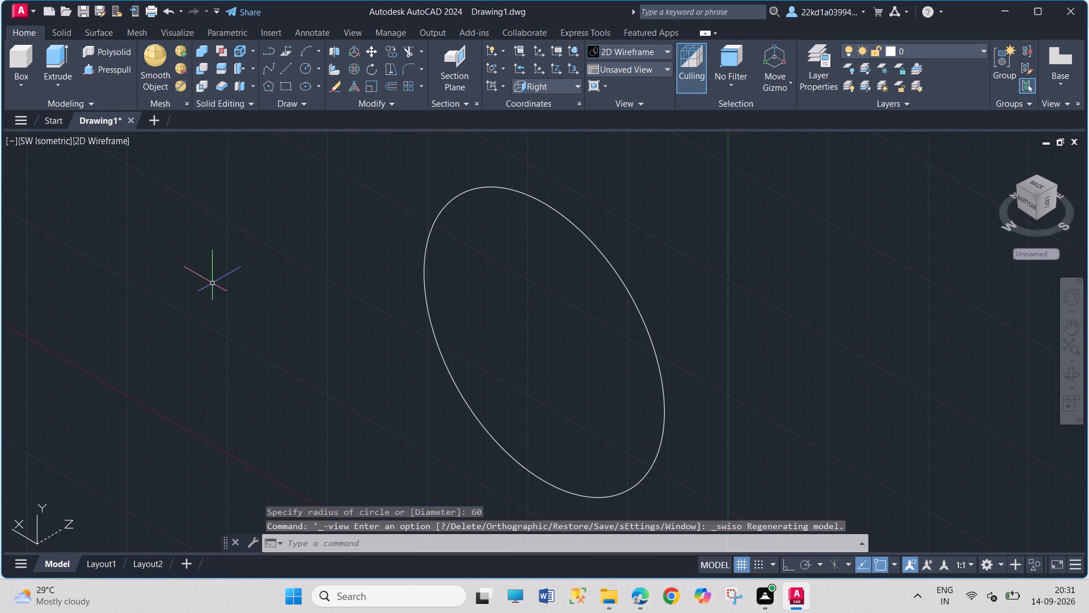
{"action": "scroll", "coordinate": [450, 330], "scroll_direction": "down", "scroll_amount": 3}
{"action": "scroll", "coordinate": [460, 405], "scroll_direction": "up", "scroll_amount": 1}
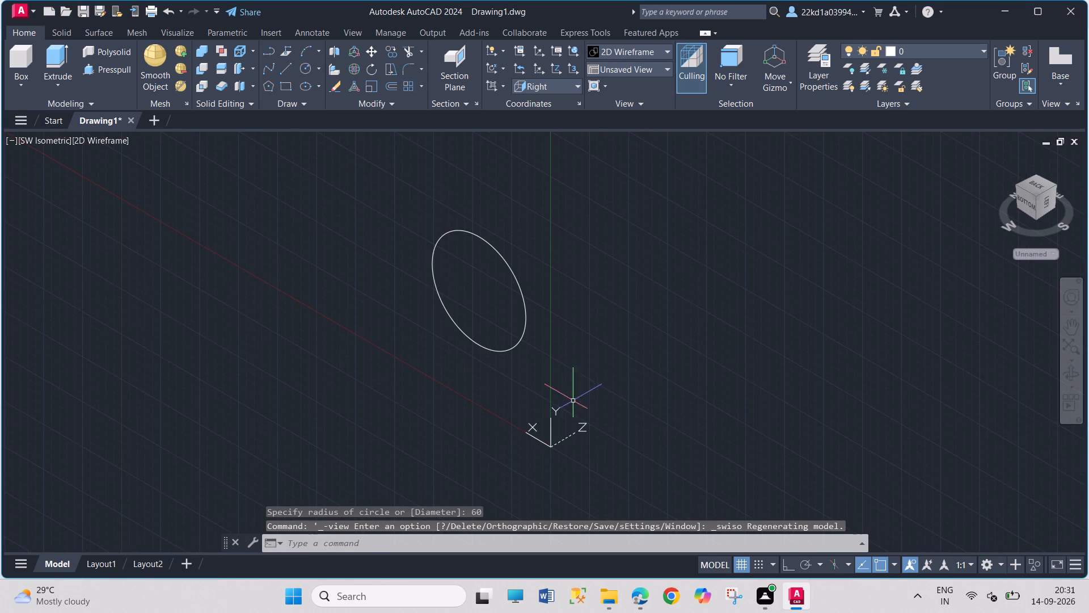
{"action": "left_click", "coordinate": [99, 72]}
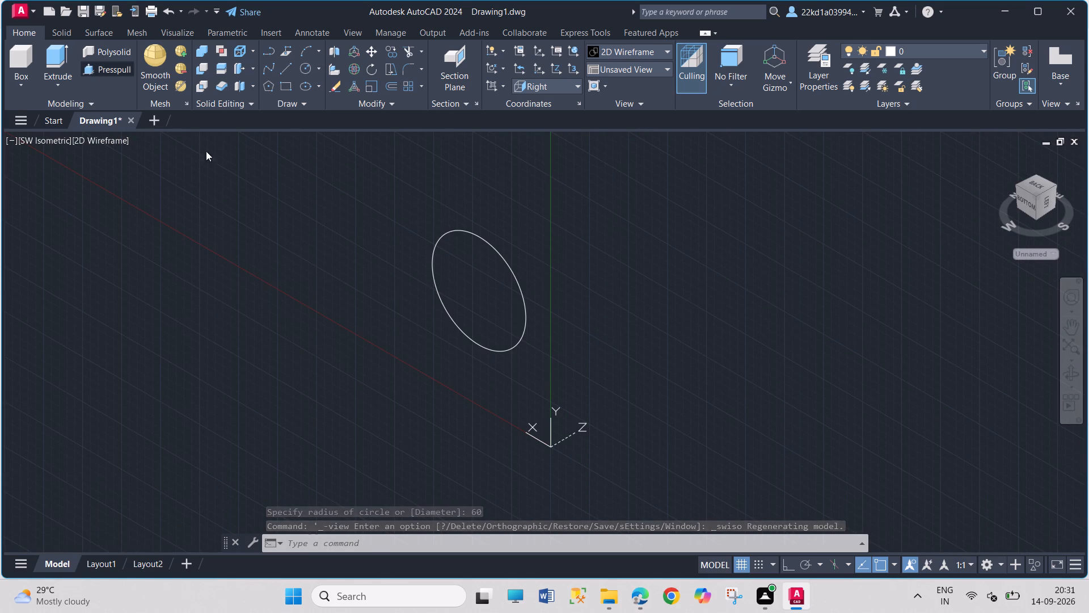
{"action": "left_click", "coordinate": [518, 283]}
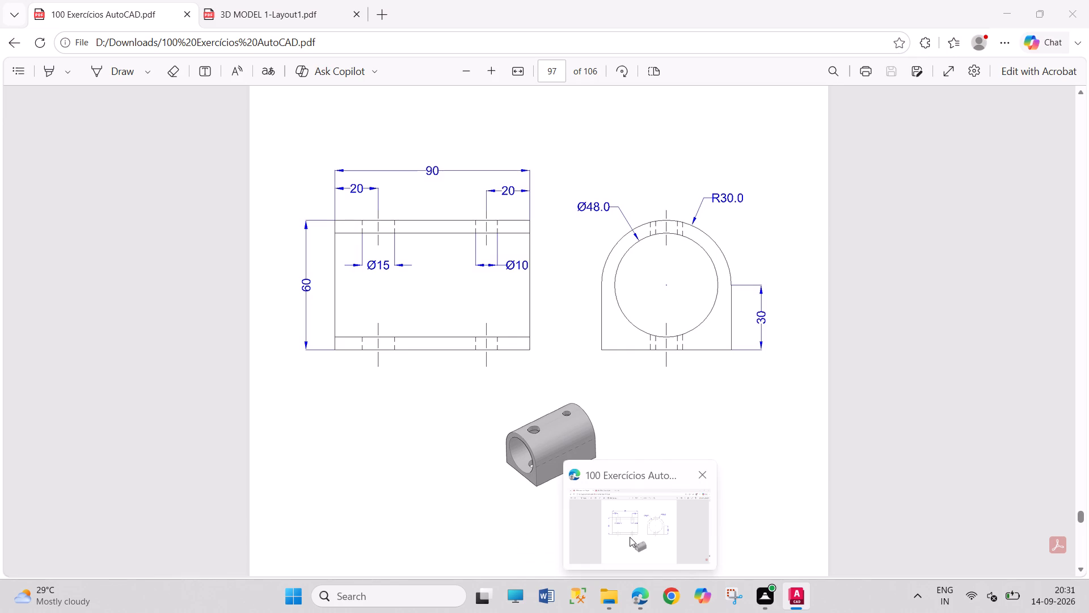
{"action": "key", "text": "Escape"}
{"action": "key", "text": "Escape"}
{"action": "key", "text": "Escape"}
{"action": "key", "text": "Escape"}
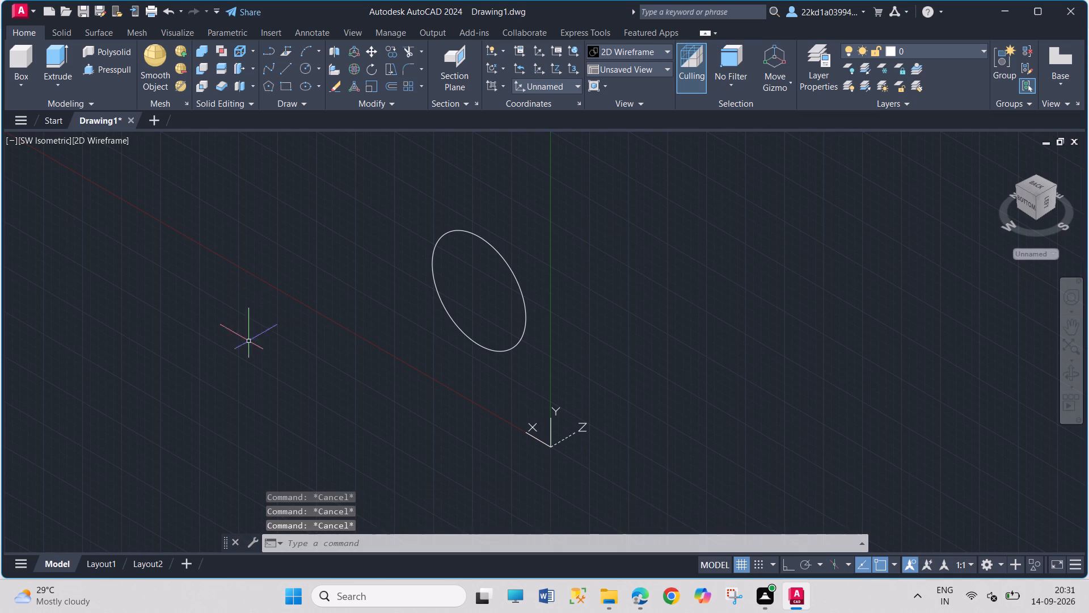
In the Right view, draw a line 30 straight down from the circle's quadrant nearest the Y axis.
{"action": "left_click", "coordinate": [44, 140]}
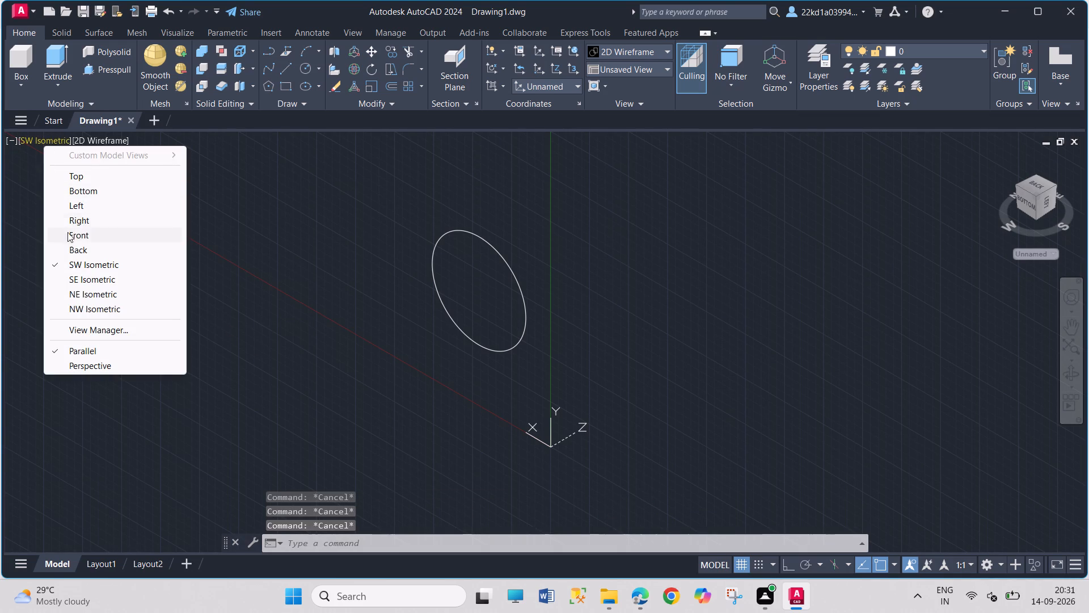
{"action": "left_click", "coordinate": [88, 217]}
{"action": "scroll", "coordinate": [608, 355], "scroll_direction": "down", "scroll_amount": 3}
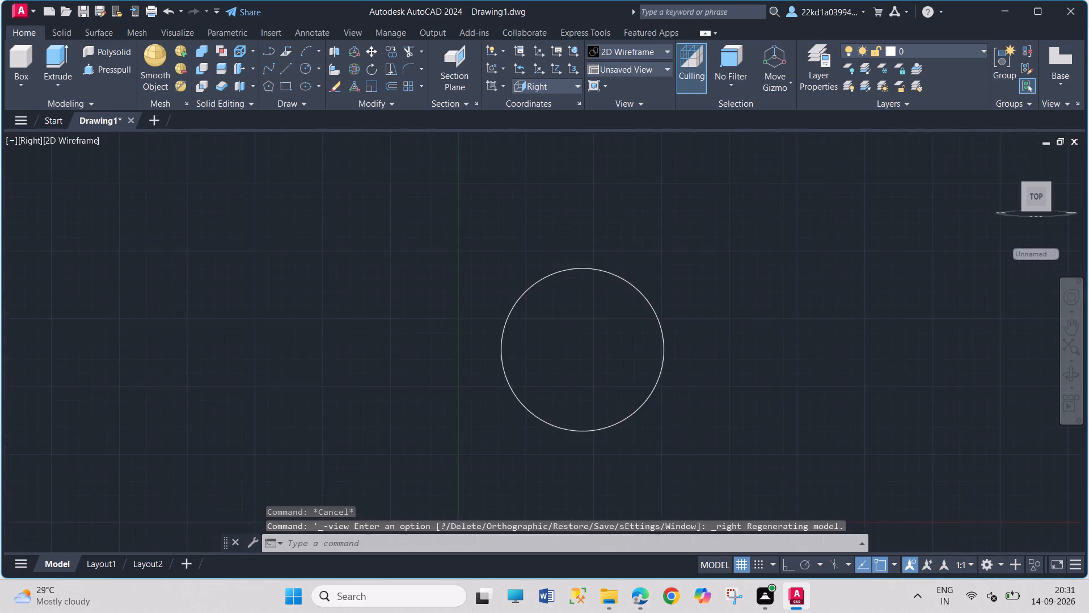
{"action": "scroll", "coordinate": [606, 448], "scroll_direction": "up", "scroll_amount": 1}
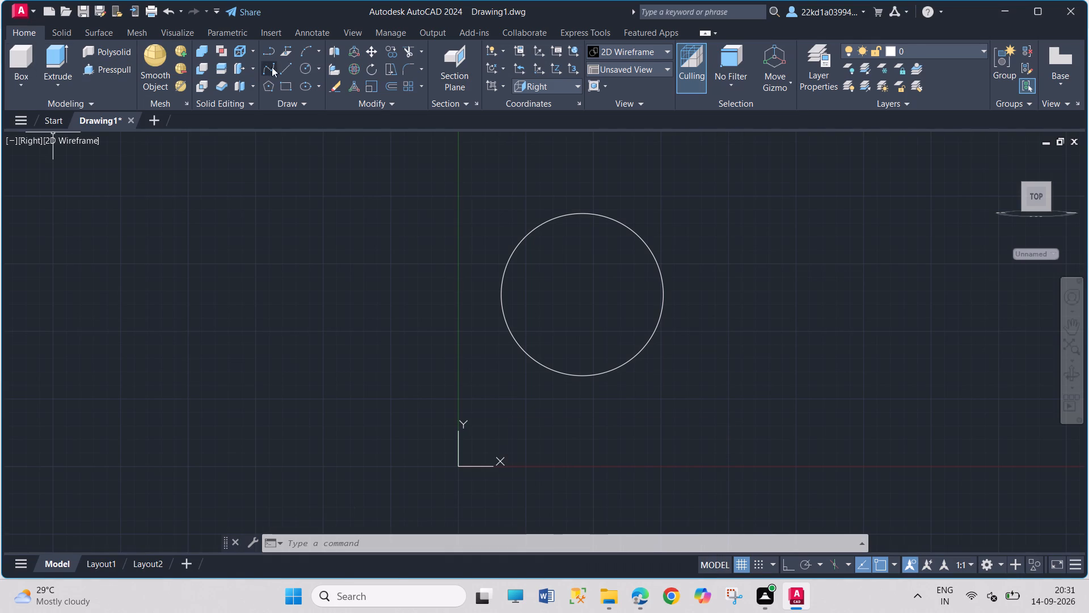
{"action": "left_click", "coordinate": [282, 70]}
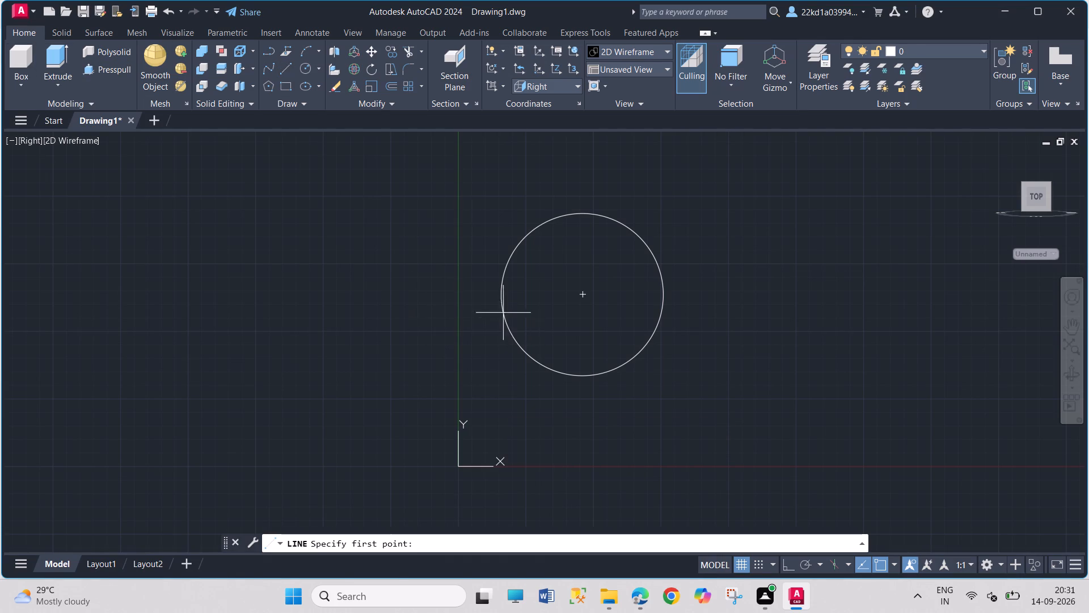
{"action": "left_click", "coordinate": [500, 294]}
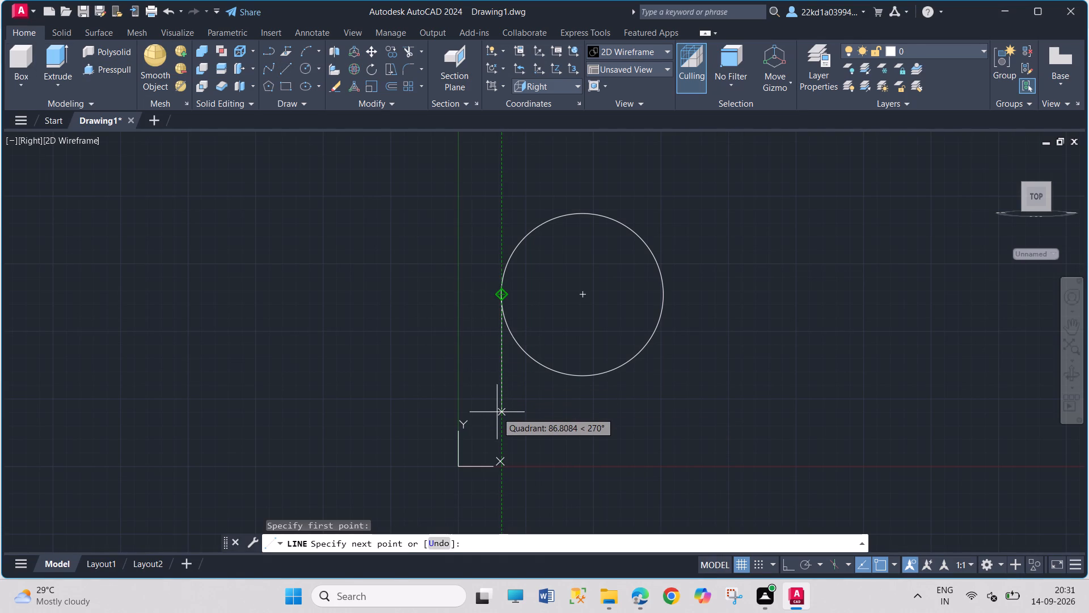
{"action": "key", "text": "super+p"}
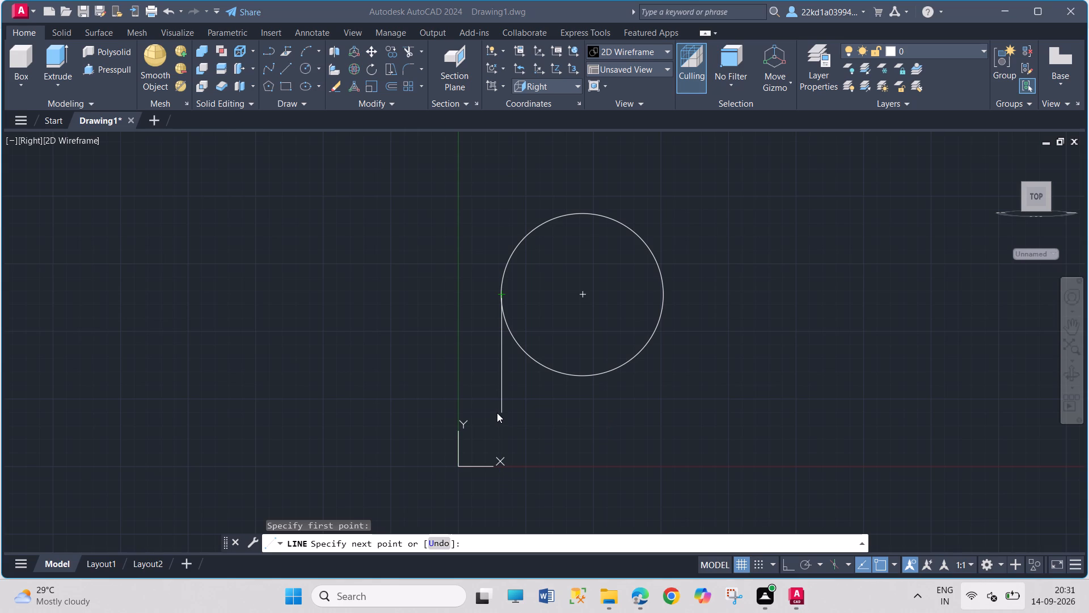
{"action": "type", "text": "30"}
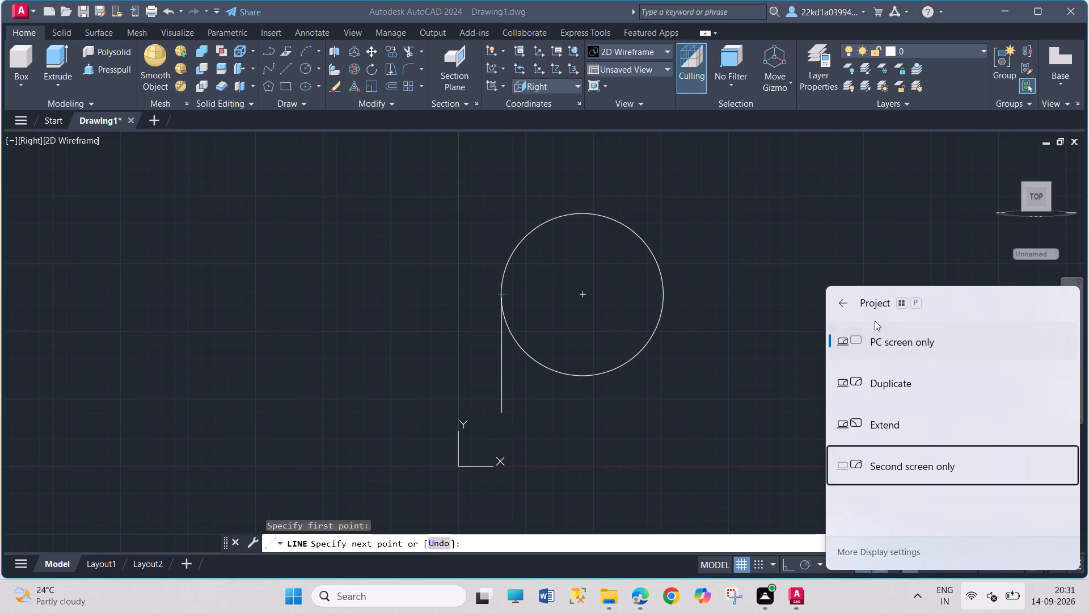
{"action": "left_click", "coordinate": [842, 308]}
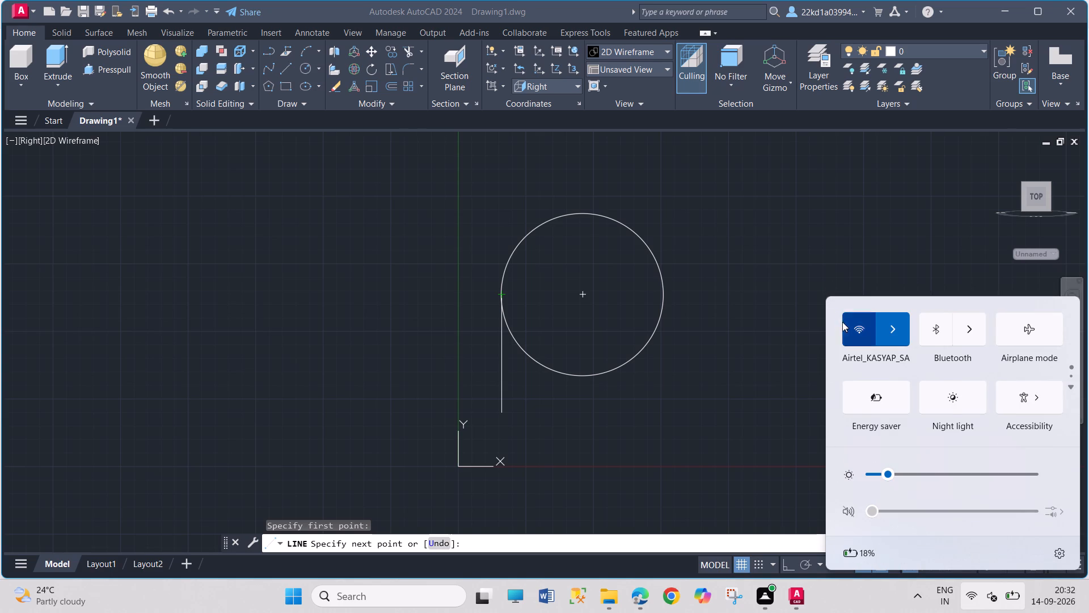
{"action": "left_click", "coordinate": [556, 425]}
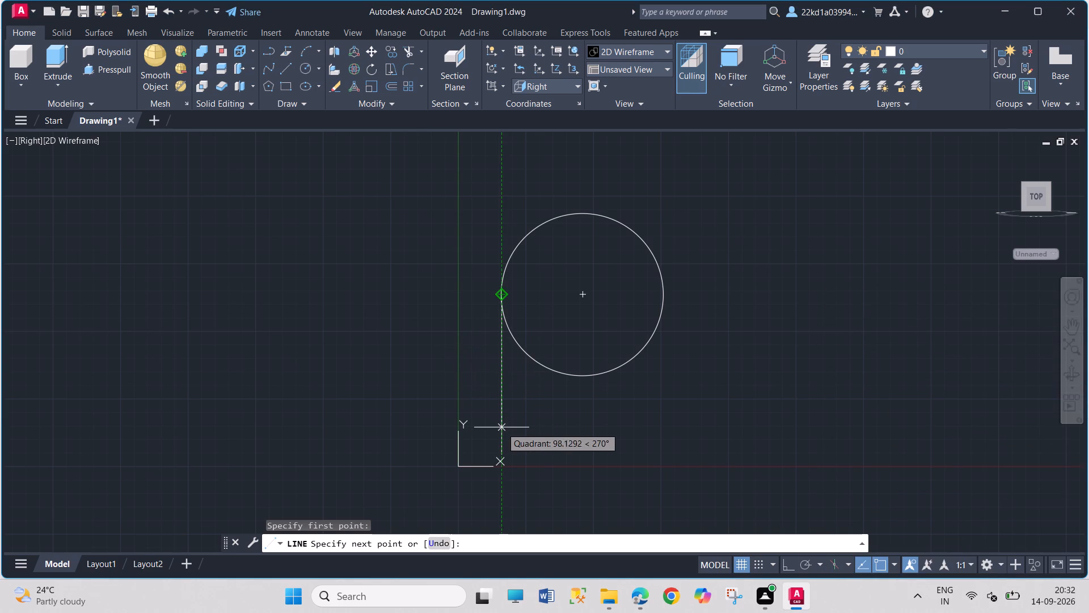
{"action": "type", "text": "30"}
{"action": "key", "text": "Return"}
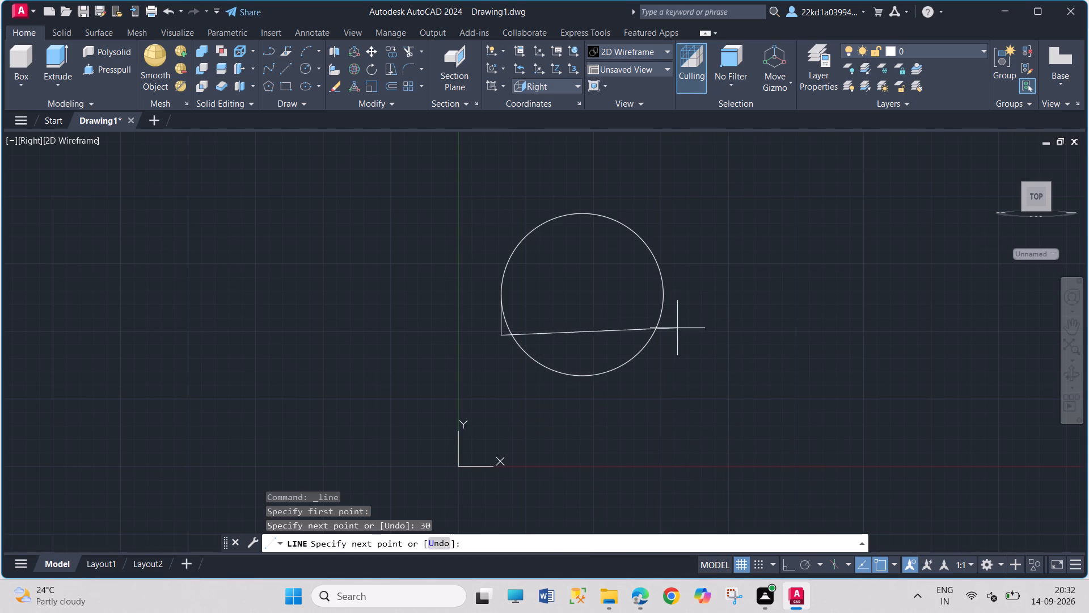
Turn on Ortho and continue the line horizontally along +X from its lower end, past the far side of the circle.
{"action": "left_click", "coordinate": [778, 569]}
{"action": "left_click", "coordinate": [792, 564]}
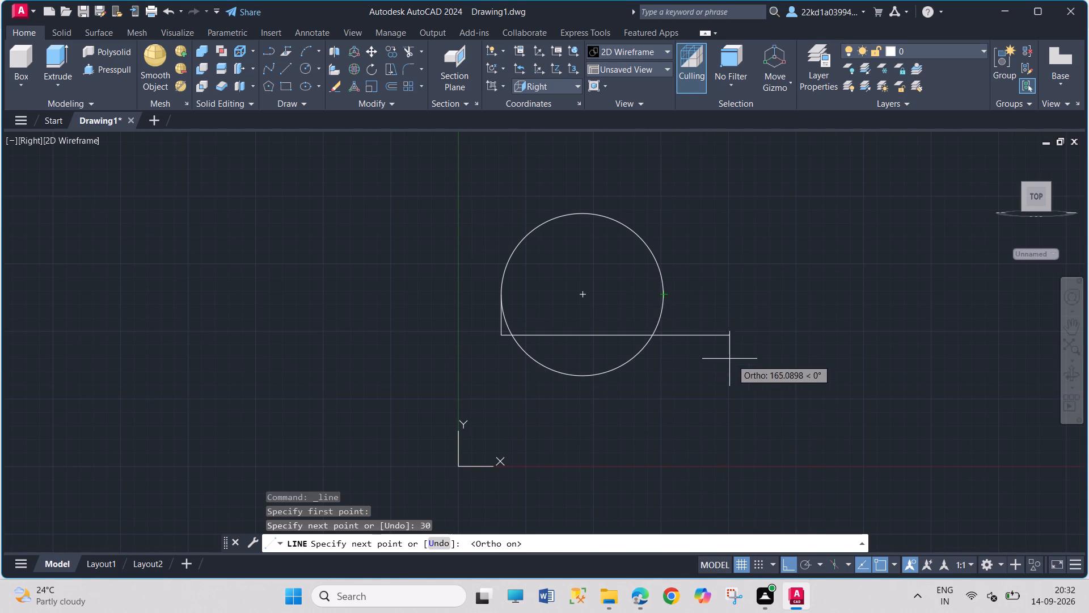
{"action": "left_click", "coordinate": [772, 366]}
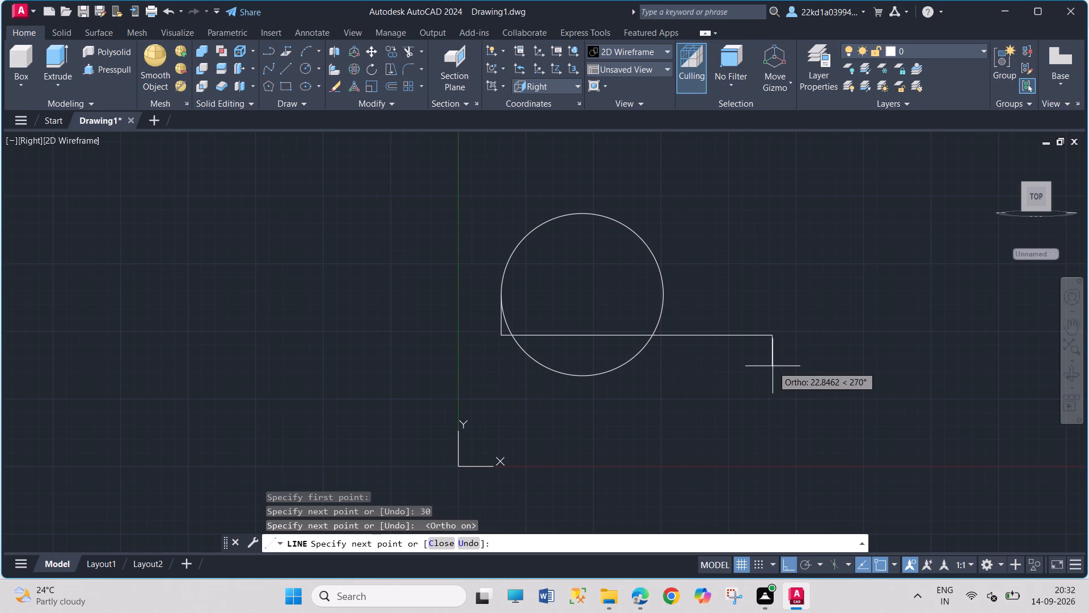
{"action": "key", "text": "Escape"}
Draw a vertical line down from the circle's quadrant farthest from the Y axis, crossing the horizontal base line.
{"action": "left_click", "coordinate": [283, 71]}
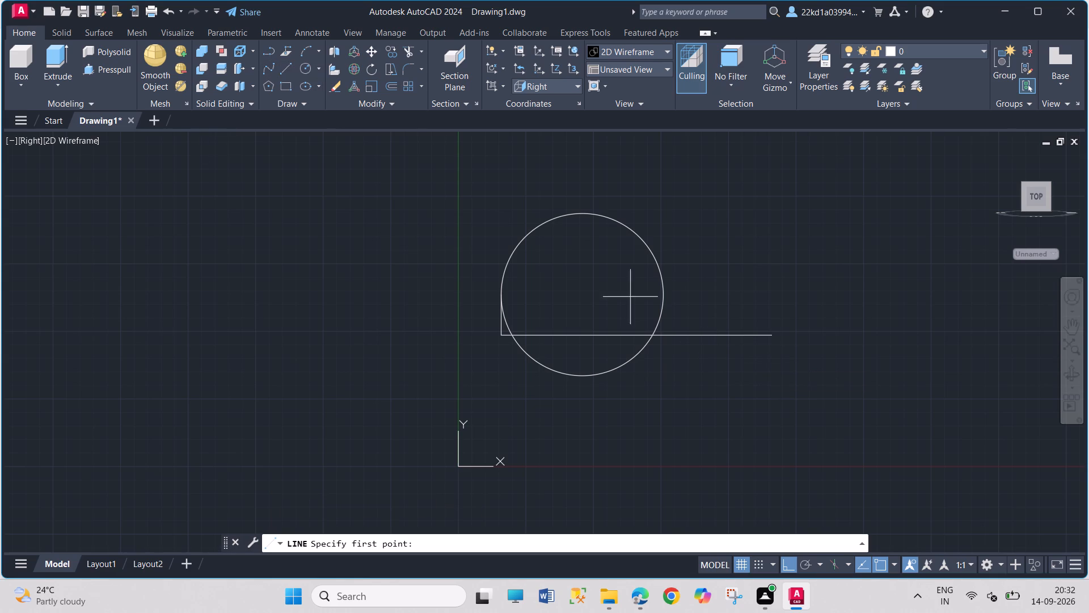
{"action": "left_click", "coordinate": [665, 292]}
{"action": "left_click", "coordinate": [663, 412]}
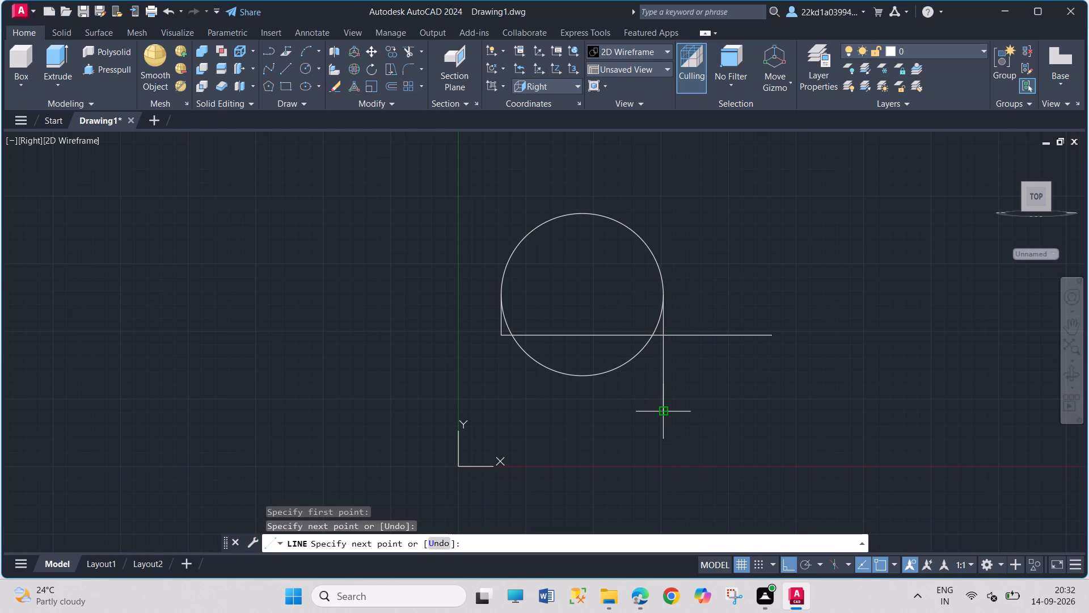
{"action": "key", "text": "Escape"}
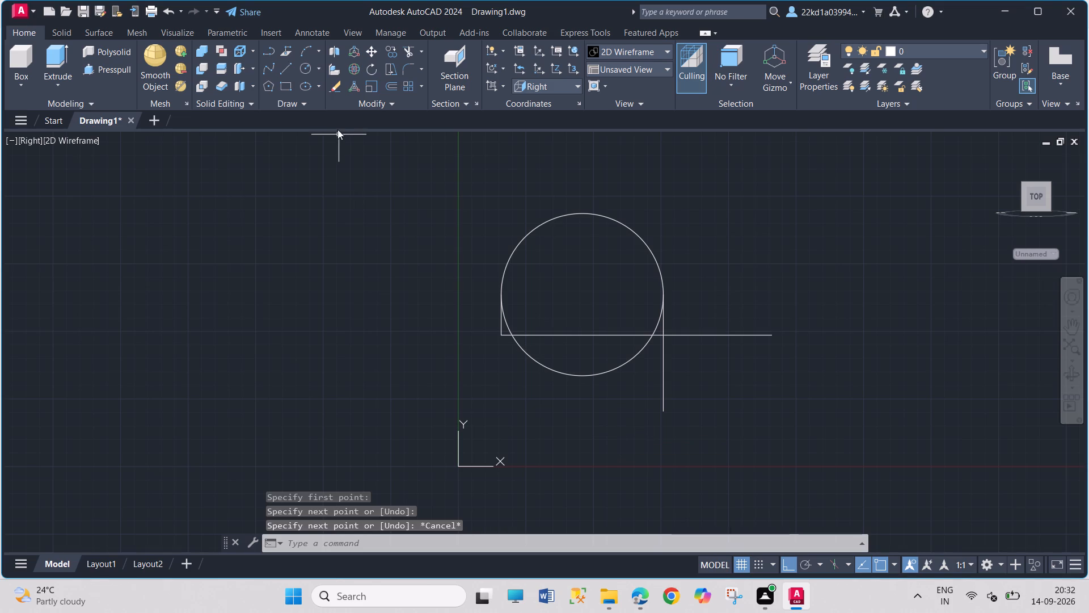
Trim the overhanging ends of the vertical and horizontal lines and the circle's lower arc to form a round-topped profile.
{"action": "left_click", "coordinate": [408, 52]}
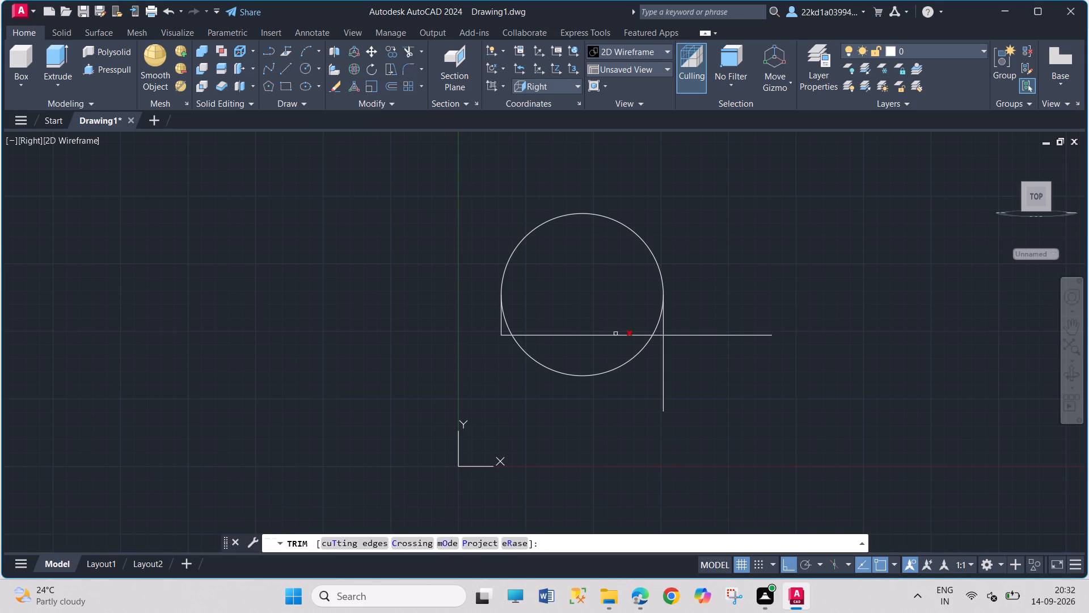
{"action": "left_click", "coordinate": [664, 368]}
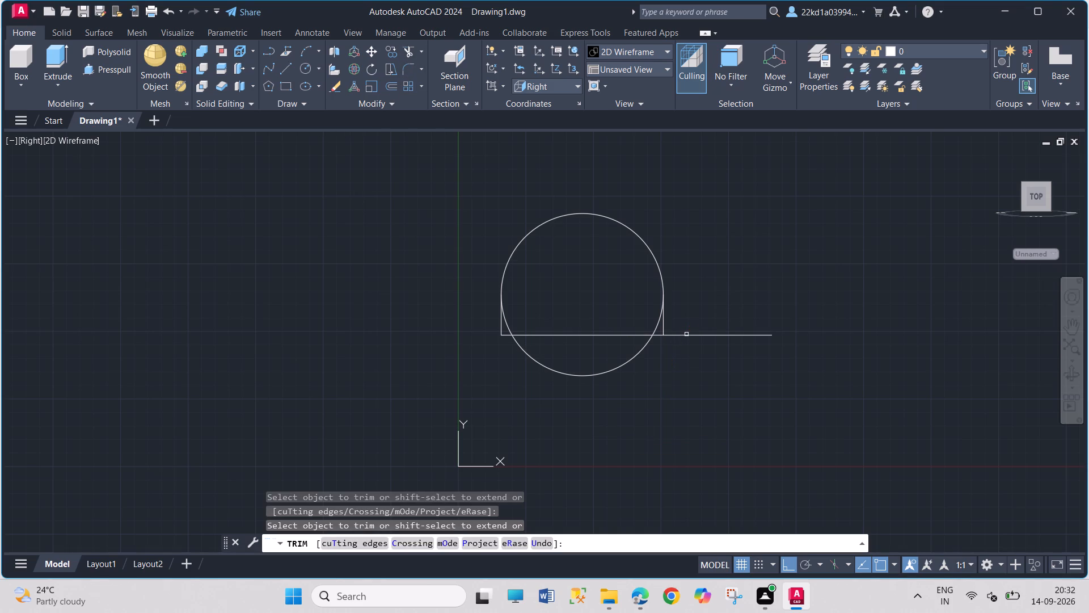
{"action": "left_click", "coordinate": [686, 337]}
{"action": "left_click", "coordinate": [603, 375]}
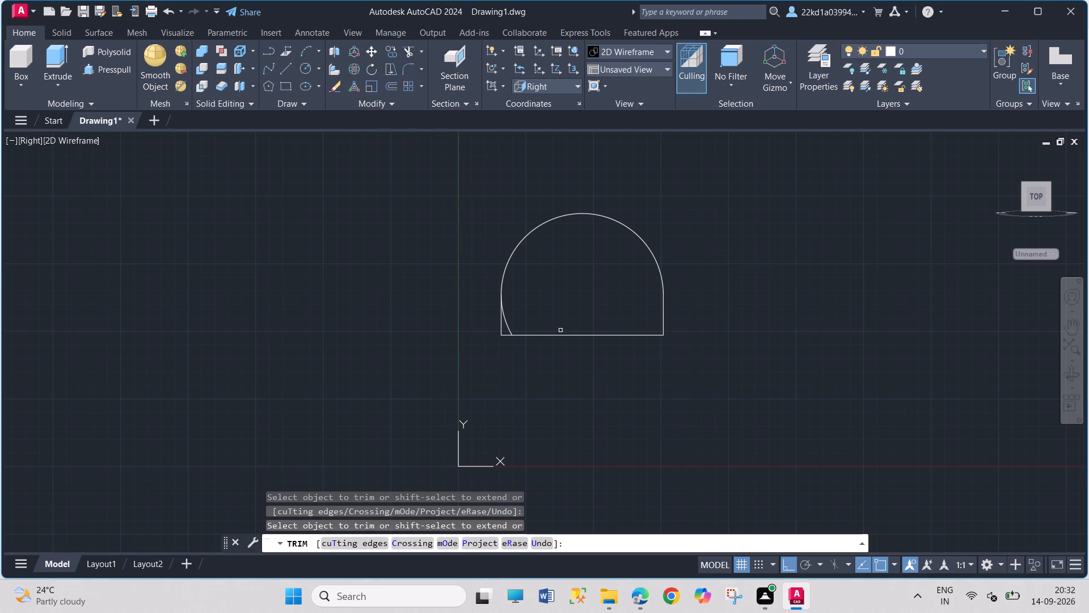
{"action": "left_click", "coordinate": [508, 326]}
{"action": "key", "text": "Escape"}
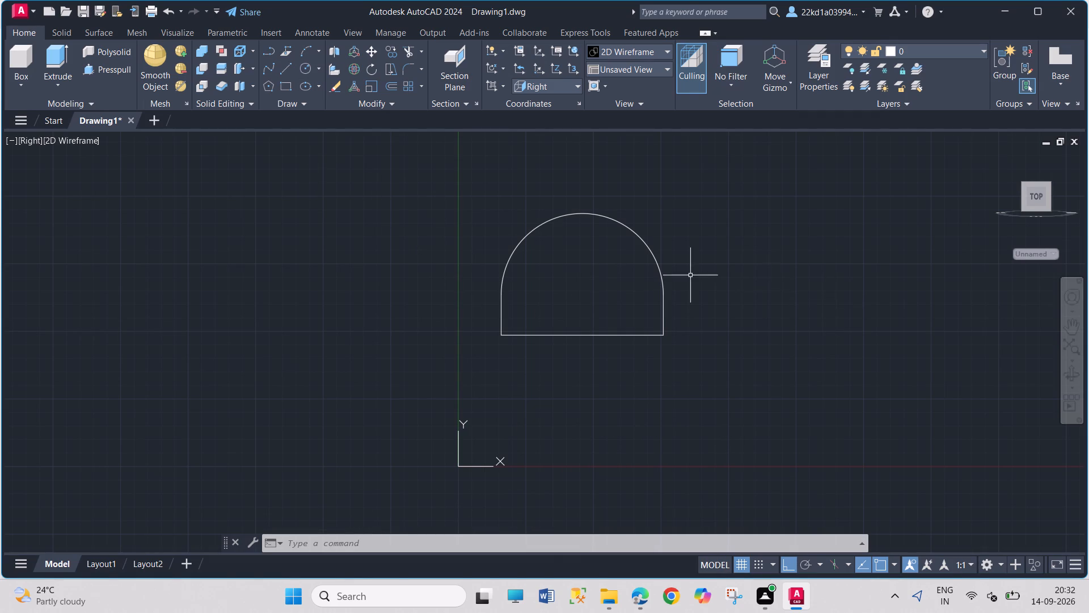
In the SW Isometric view, trim the leftover arc piece inside the profile's base corner.
{"action": "left_click", "coordinate": [31, 143]}
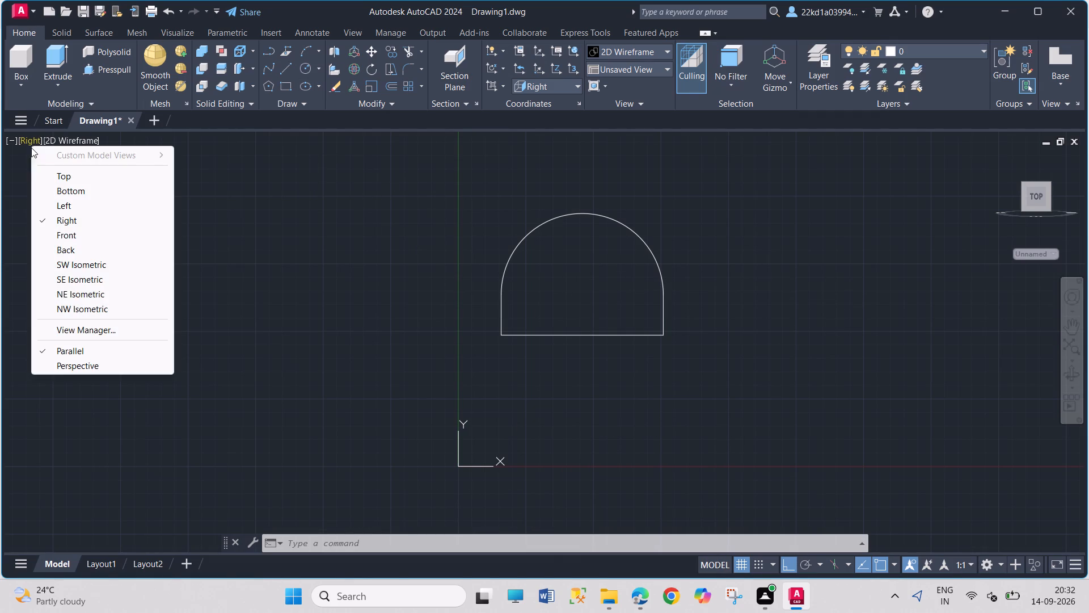
{"action": "left_click", "coordinate": [63, 268]}
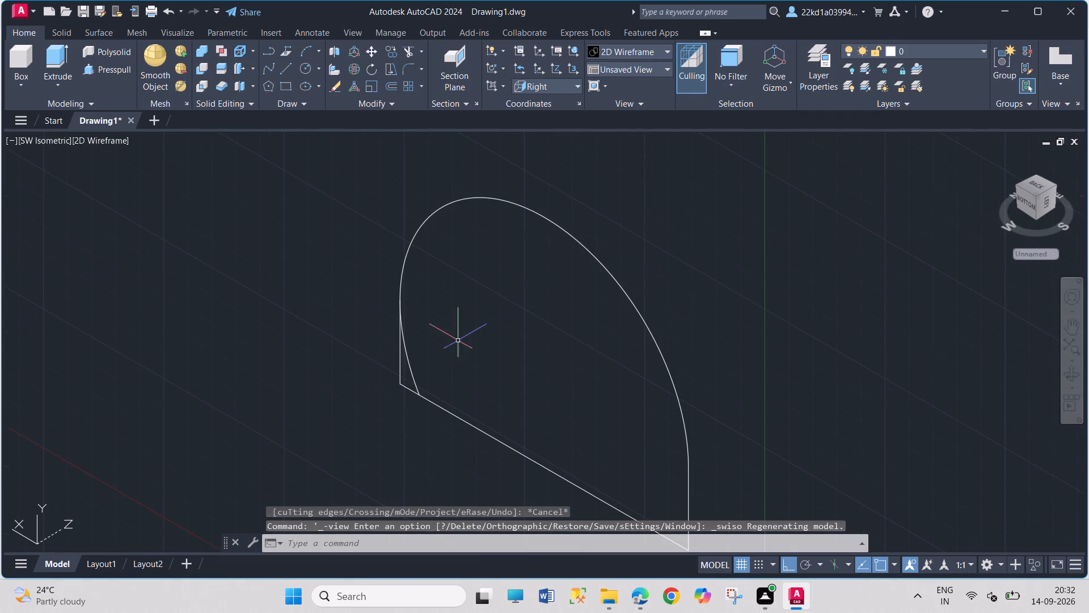
{"action": "left_click", "coordinate": [410, 55]}
{"action": "left_click", "coordinate": [411, 372]}
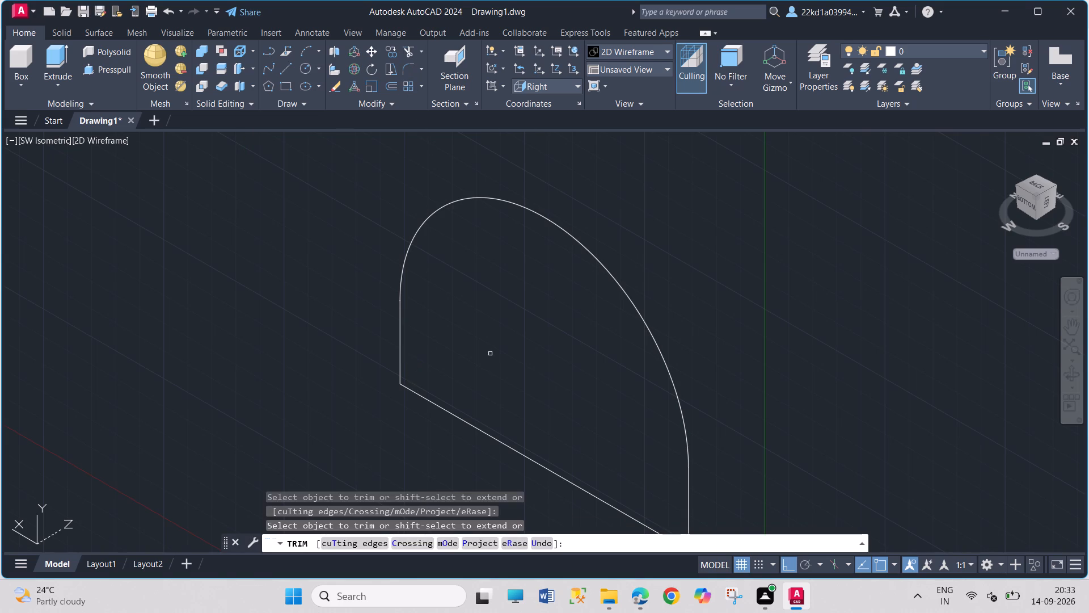
{"action": "scroll", "coordinate": [490, 354], "scroll_direction": "down", "scroll_amount": 2}
{"action": "scroll", "coordinate": [489, 468], "scroll_direction": "down", "scroll_amount": 1}
{"action": "scroll", "coordinate": [497, 465], "scroll_direction": "up", "scroll_amount": 1}
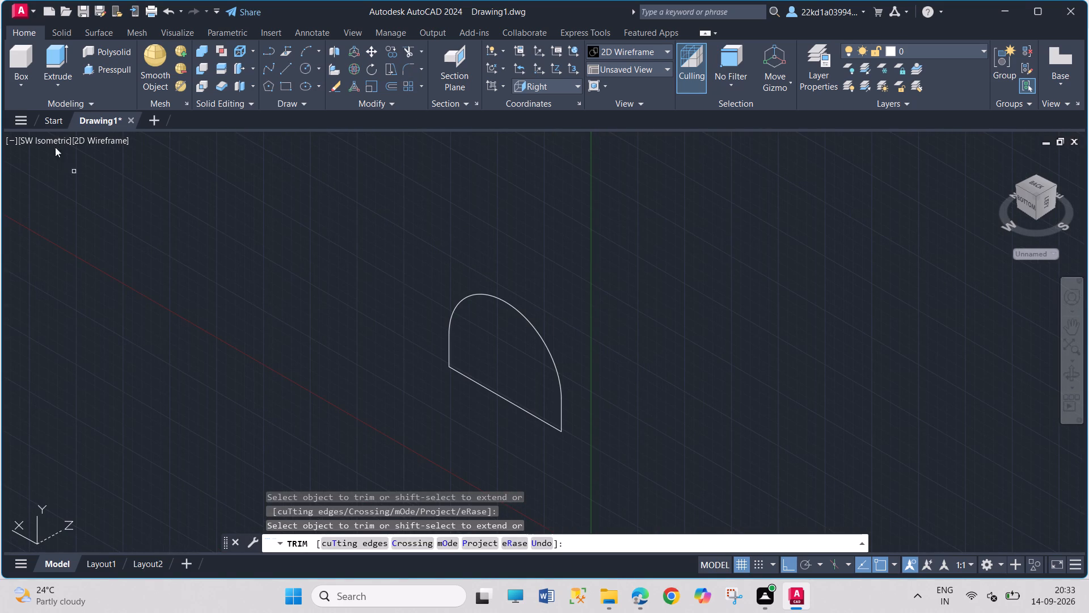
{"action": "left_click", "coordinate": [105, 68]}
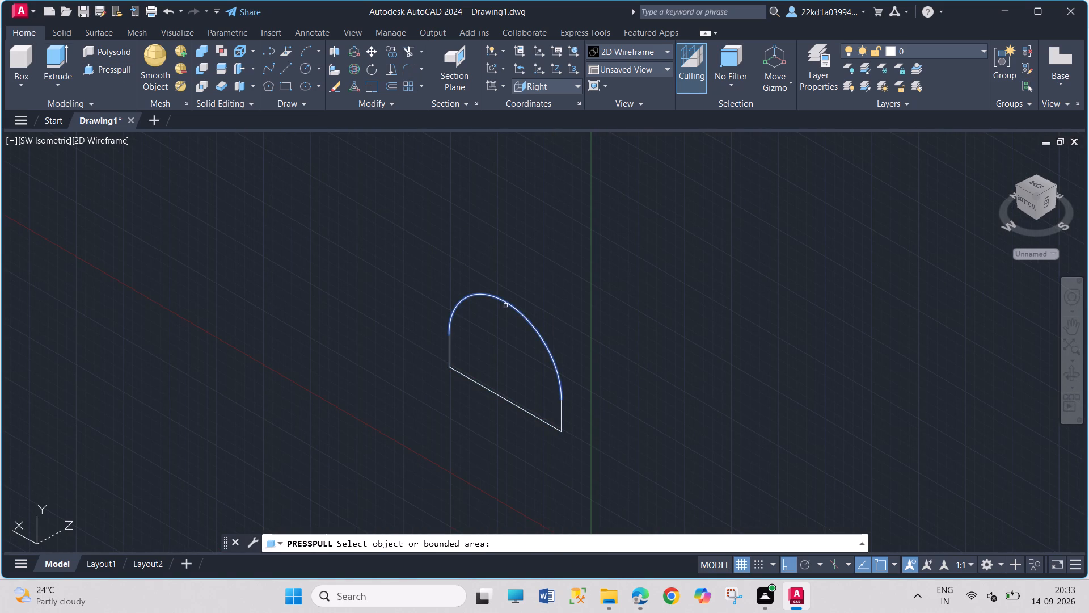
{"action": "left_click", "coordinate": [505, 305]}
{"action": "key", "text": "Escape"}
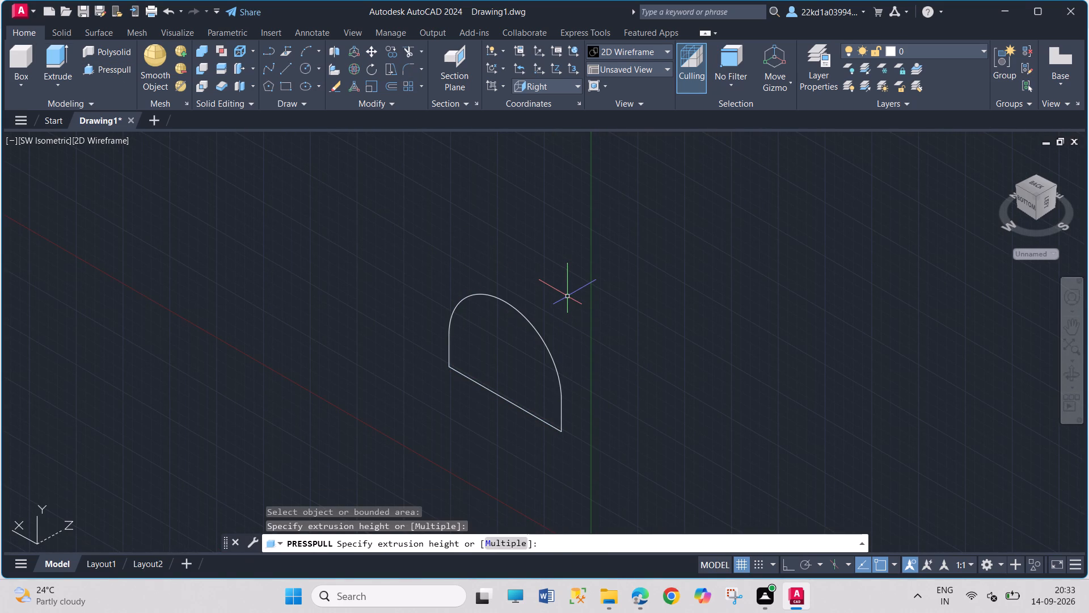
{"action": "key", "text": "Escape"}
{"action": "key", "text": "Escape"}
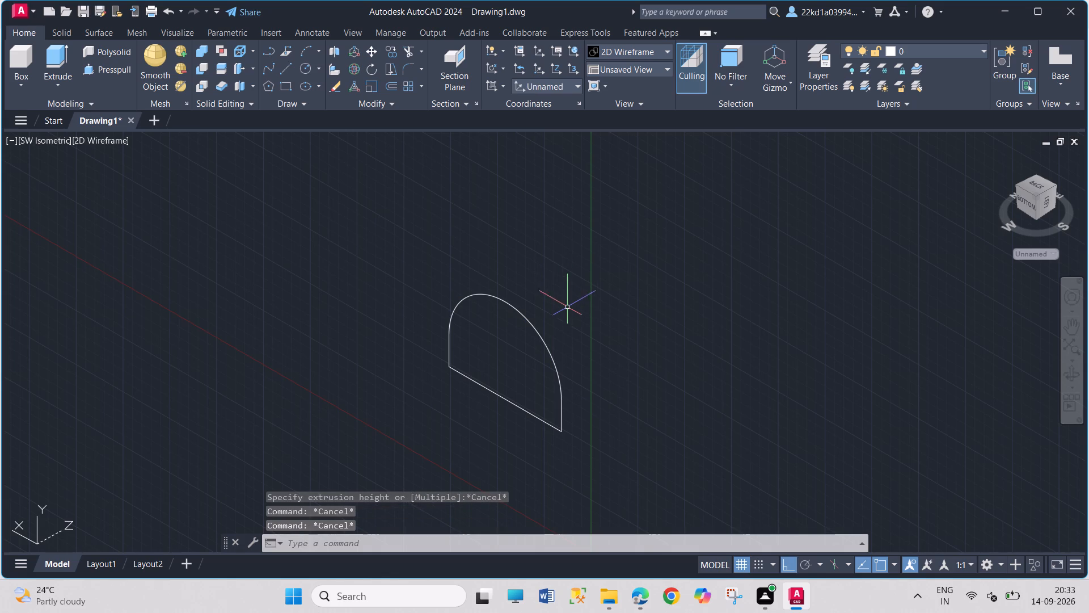
Join the base line, both vertical side lines and the top arc into one closed polyline.
{"action": "key", "text": "j"}
{"action": "key", "text": "Return"}
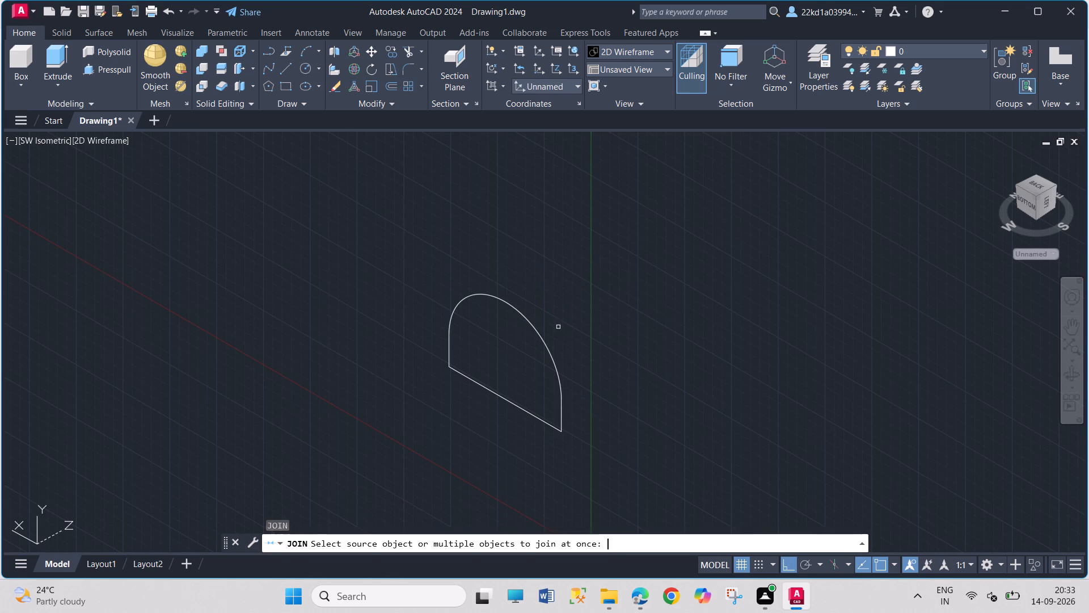
{"action": "left_click", "coordinate": [505, 401]}
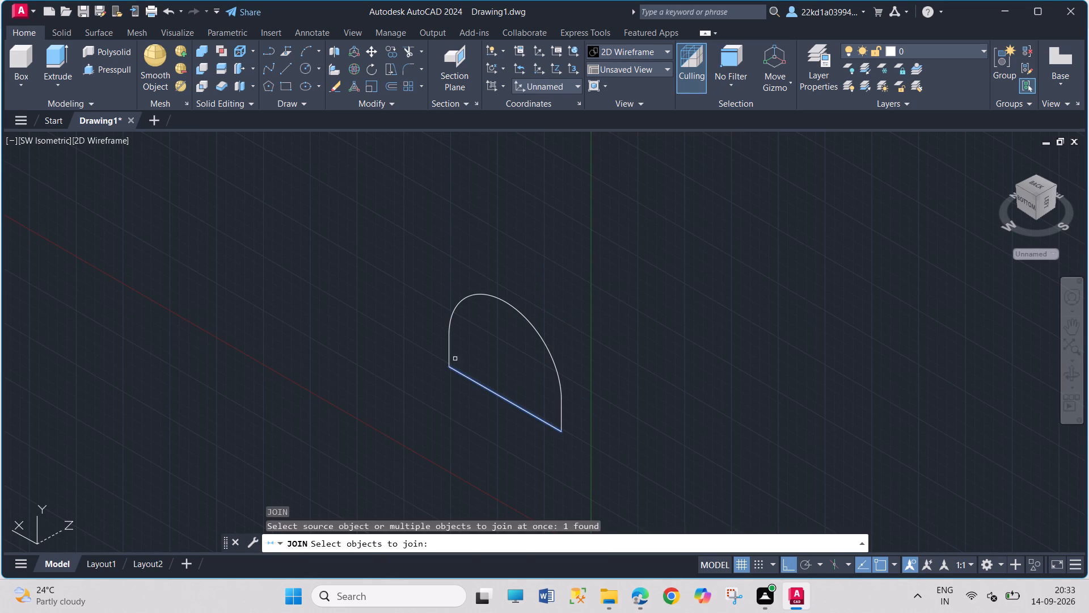
{"action": "left_click", "coordinate": [450, 353]}
{"action": "left_click", "coordinate": [465, 299]}
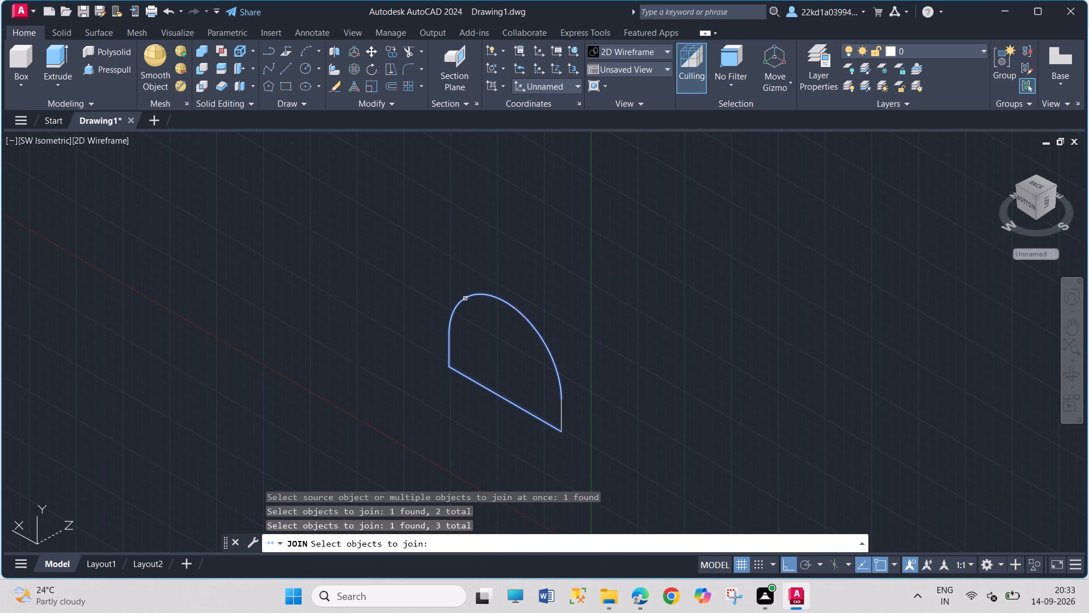
{"action": "left_click", "coordinate": [565, 417]}
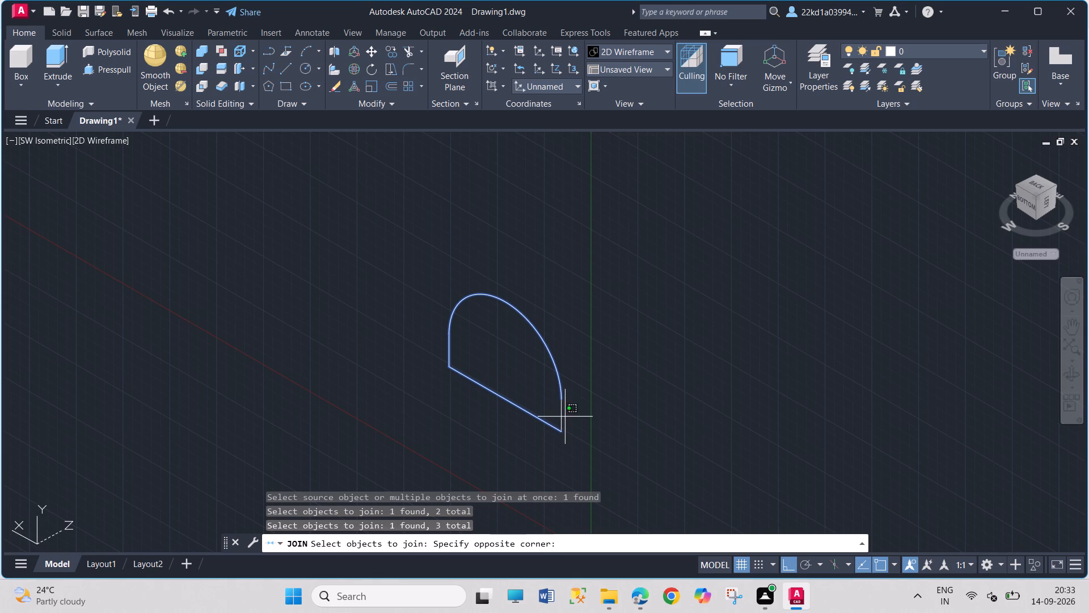
{"action": "left_click", "coordinate": [558, 416]}
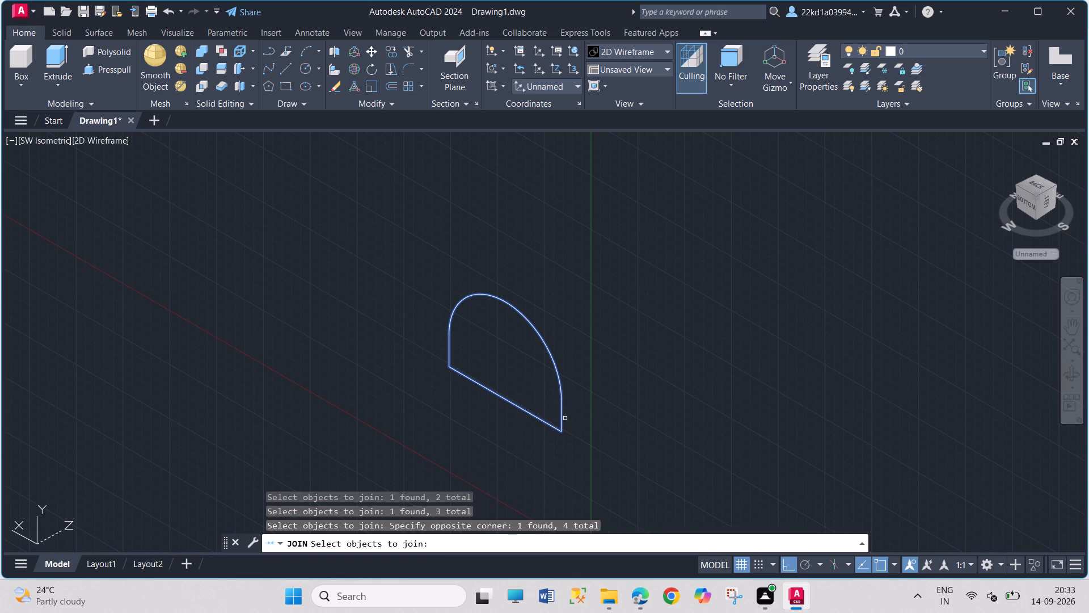
{"action": "key", "text": "Return"}
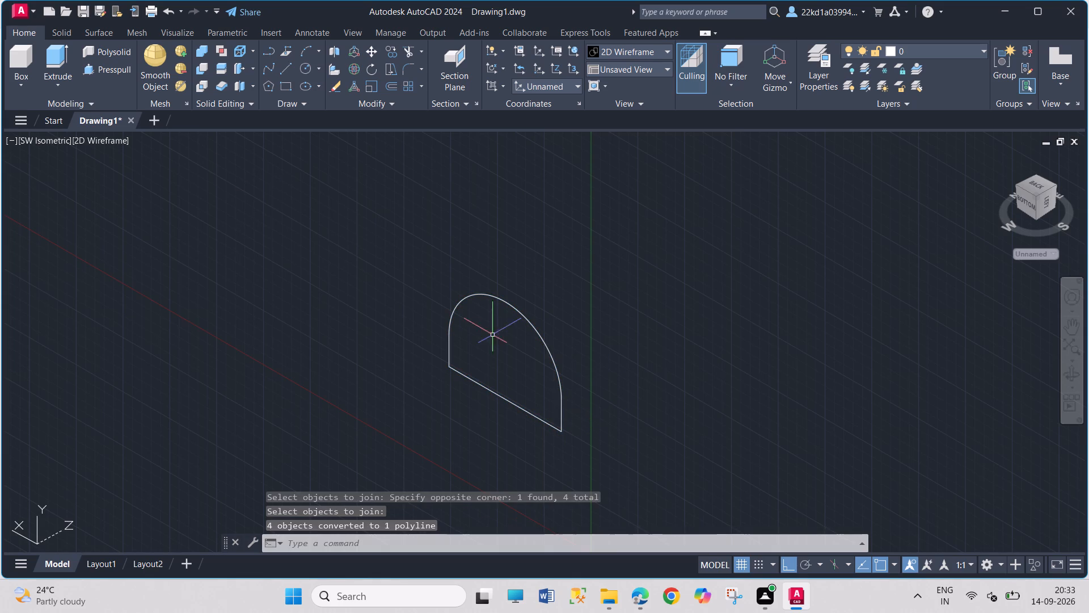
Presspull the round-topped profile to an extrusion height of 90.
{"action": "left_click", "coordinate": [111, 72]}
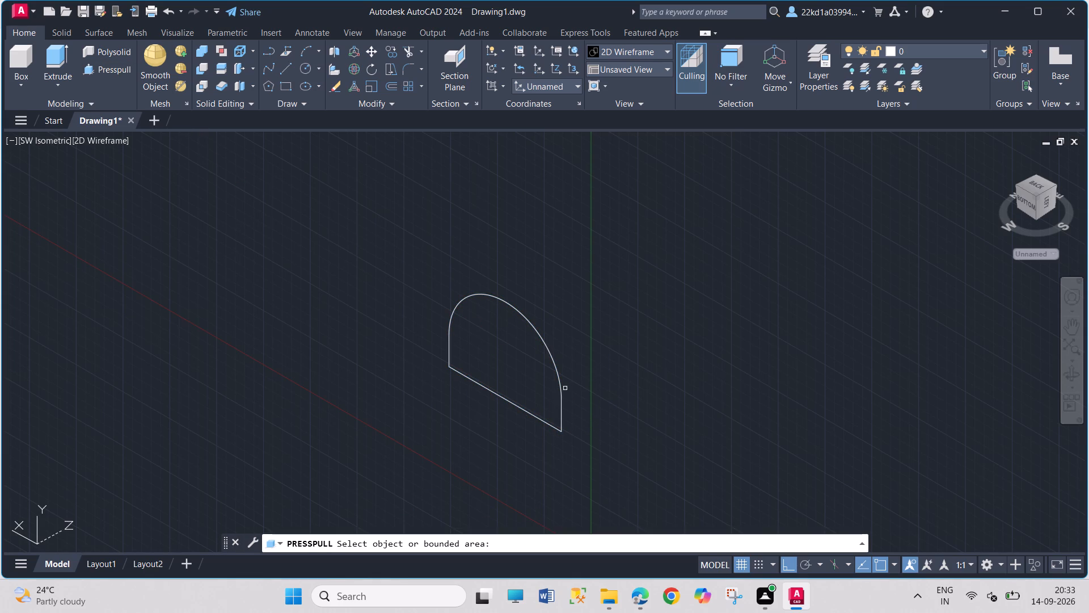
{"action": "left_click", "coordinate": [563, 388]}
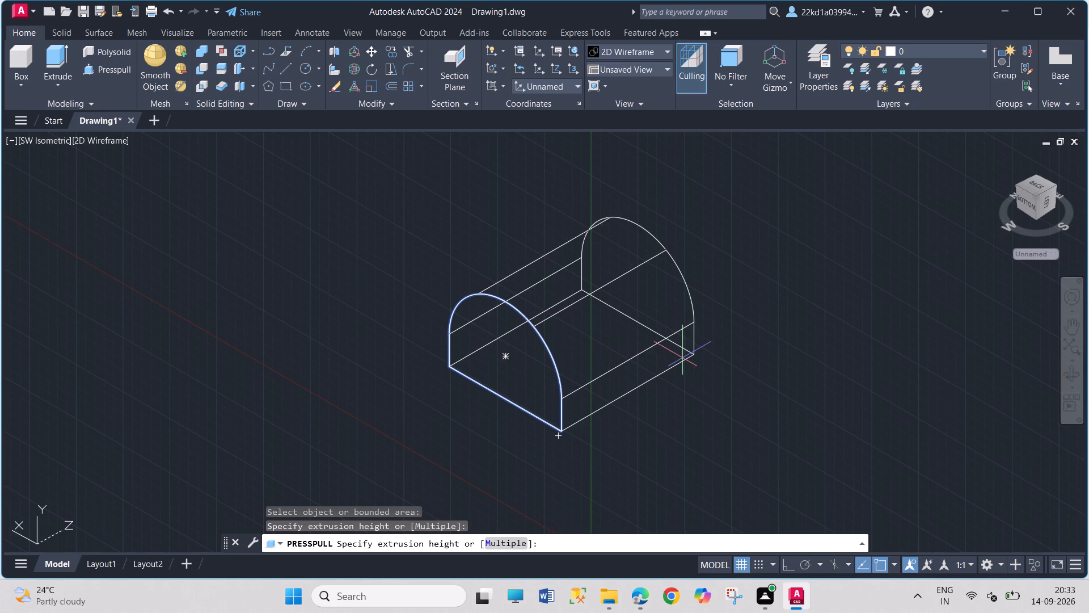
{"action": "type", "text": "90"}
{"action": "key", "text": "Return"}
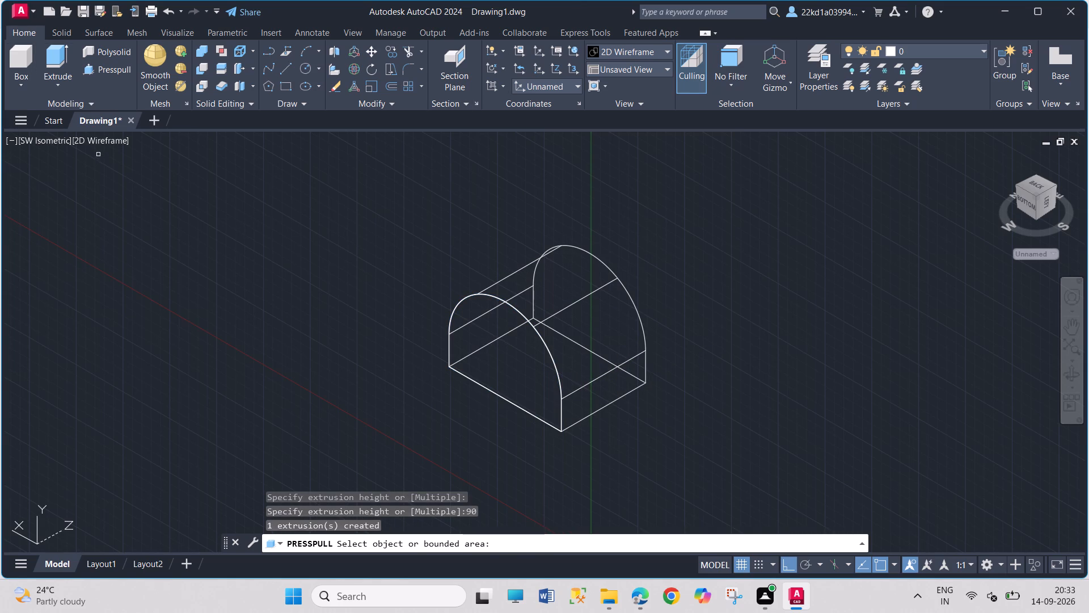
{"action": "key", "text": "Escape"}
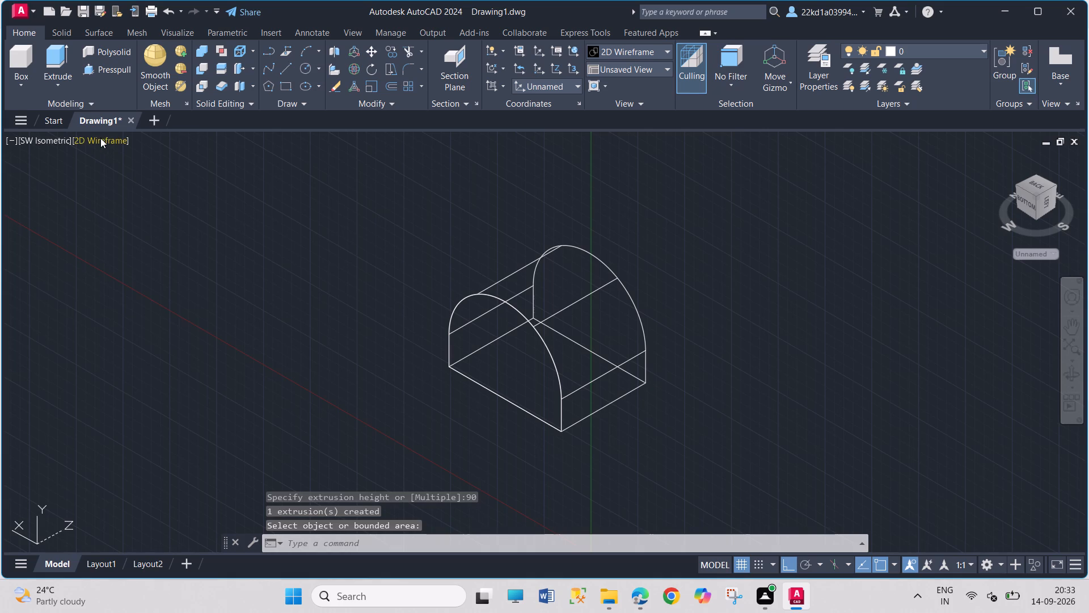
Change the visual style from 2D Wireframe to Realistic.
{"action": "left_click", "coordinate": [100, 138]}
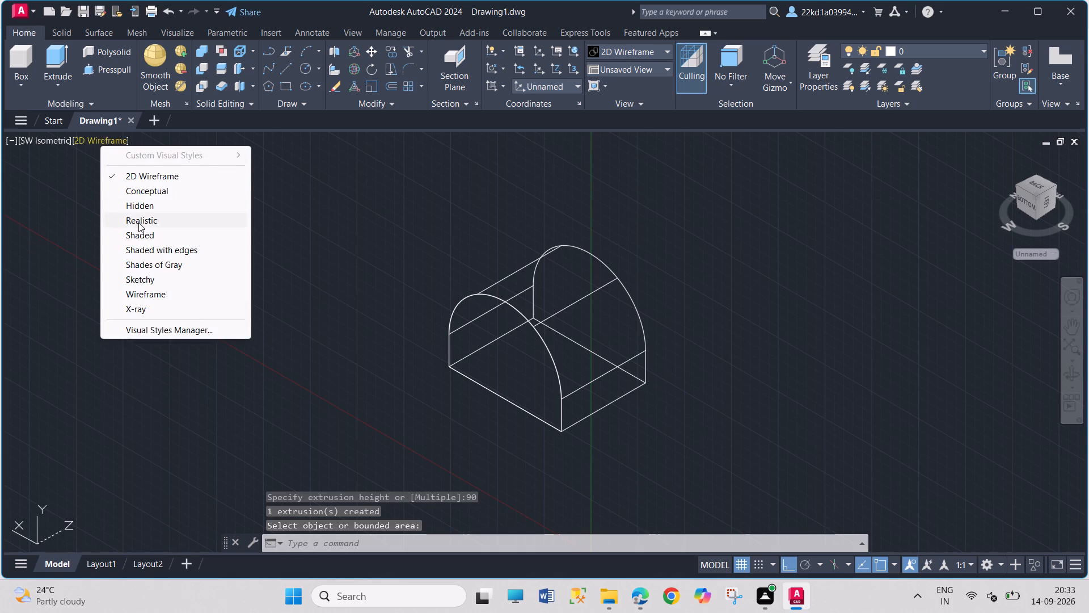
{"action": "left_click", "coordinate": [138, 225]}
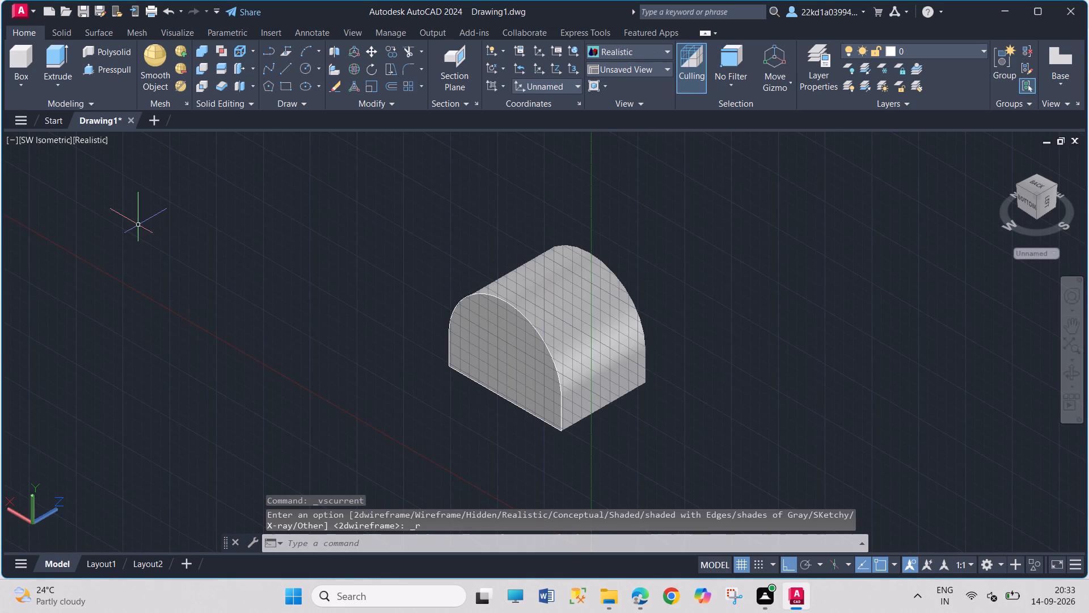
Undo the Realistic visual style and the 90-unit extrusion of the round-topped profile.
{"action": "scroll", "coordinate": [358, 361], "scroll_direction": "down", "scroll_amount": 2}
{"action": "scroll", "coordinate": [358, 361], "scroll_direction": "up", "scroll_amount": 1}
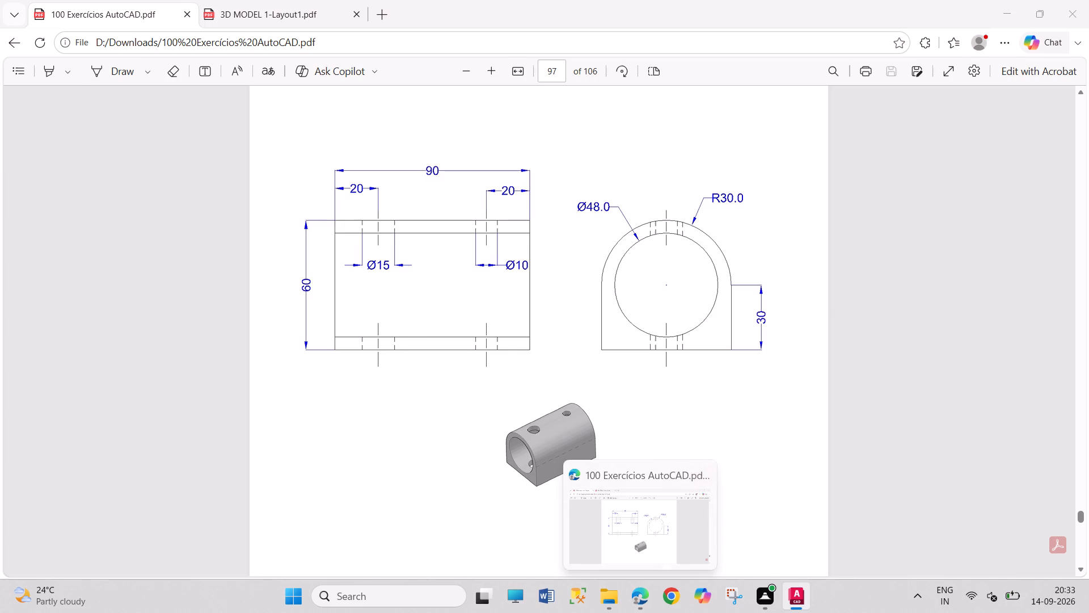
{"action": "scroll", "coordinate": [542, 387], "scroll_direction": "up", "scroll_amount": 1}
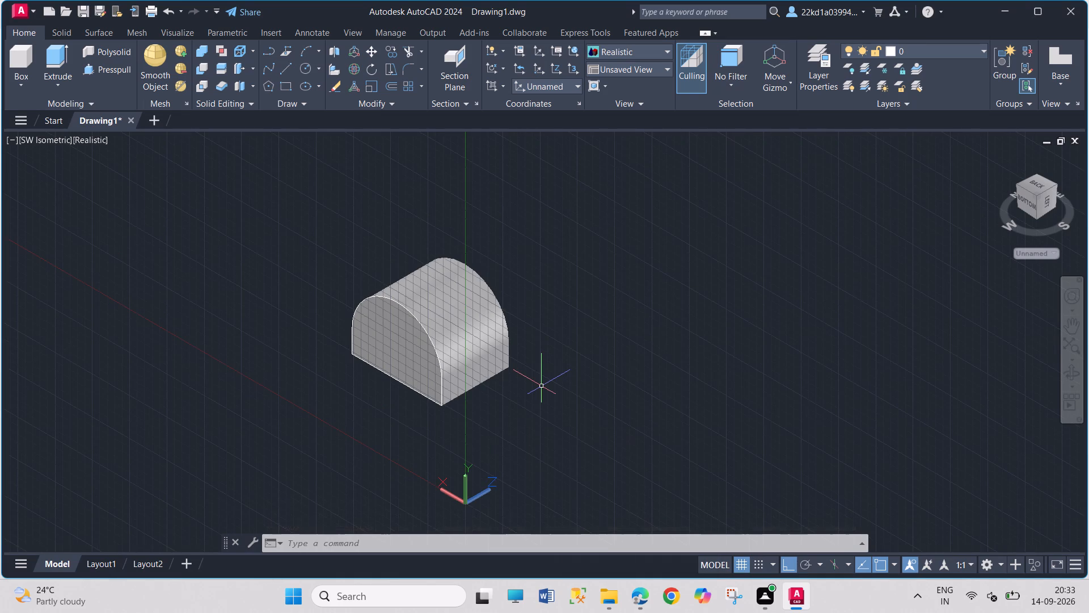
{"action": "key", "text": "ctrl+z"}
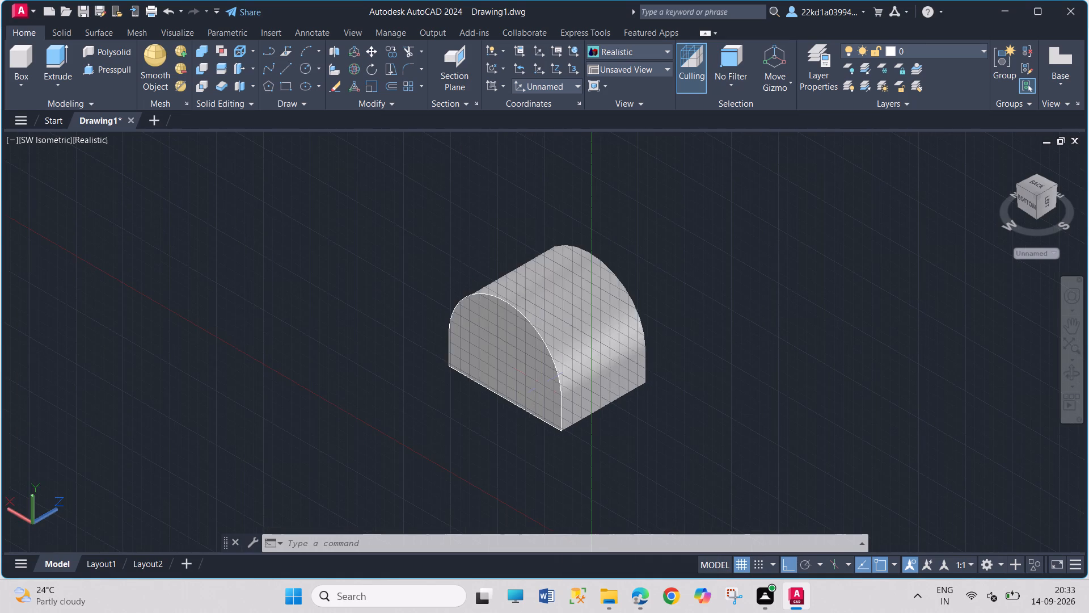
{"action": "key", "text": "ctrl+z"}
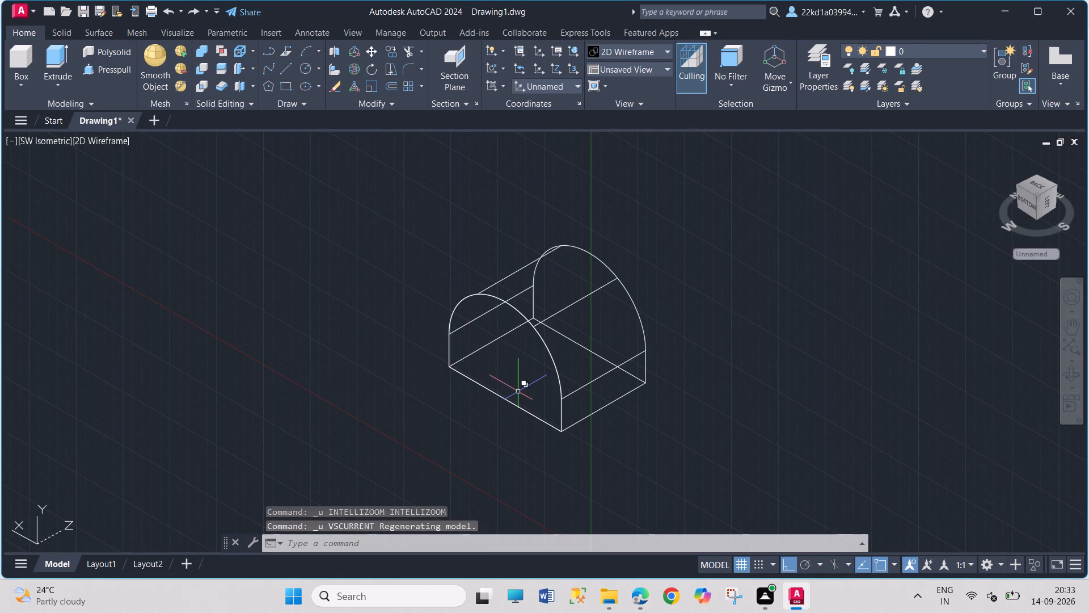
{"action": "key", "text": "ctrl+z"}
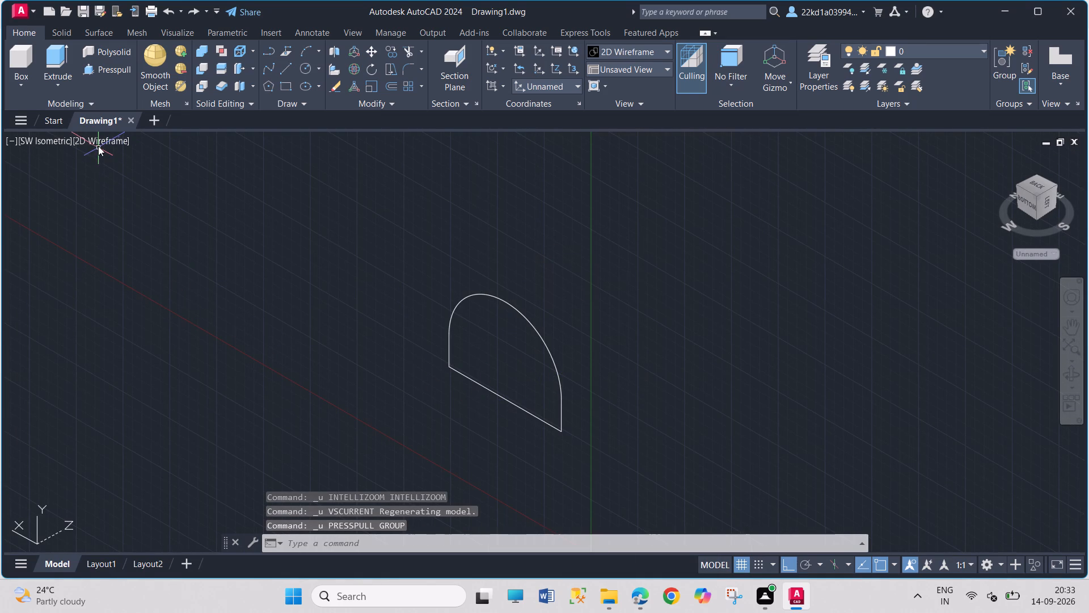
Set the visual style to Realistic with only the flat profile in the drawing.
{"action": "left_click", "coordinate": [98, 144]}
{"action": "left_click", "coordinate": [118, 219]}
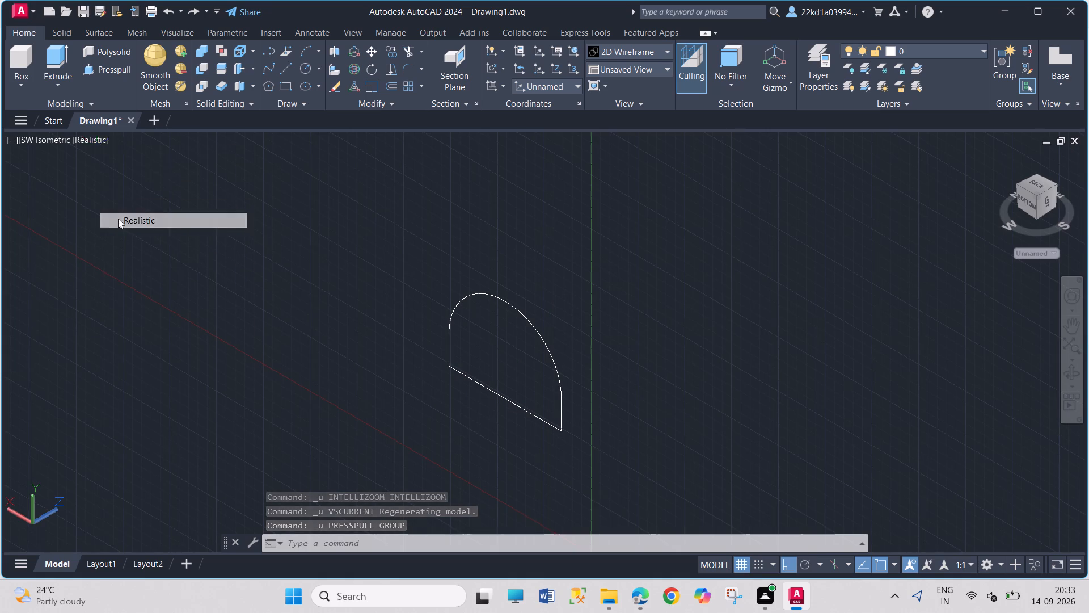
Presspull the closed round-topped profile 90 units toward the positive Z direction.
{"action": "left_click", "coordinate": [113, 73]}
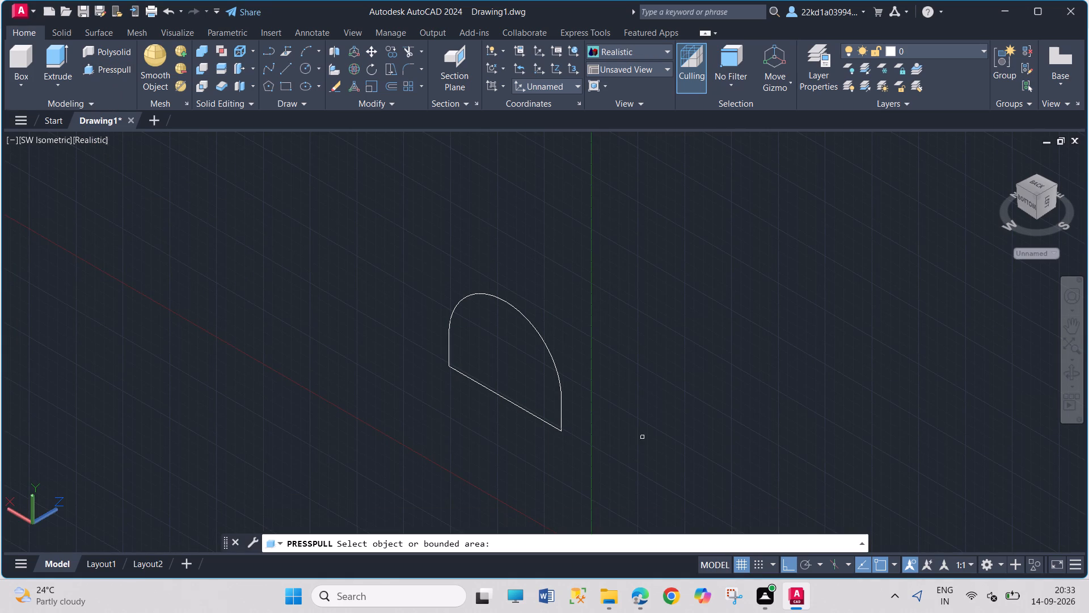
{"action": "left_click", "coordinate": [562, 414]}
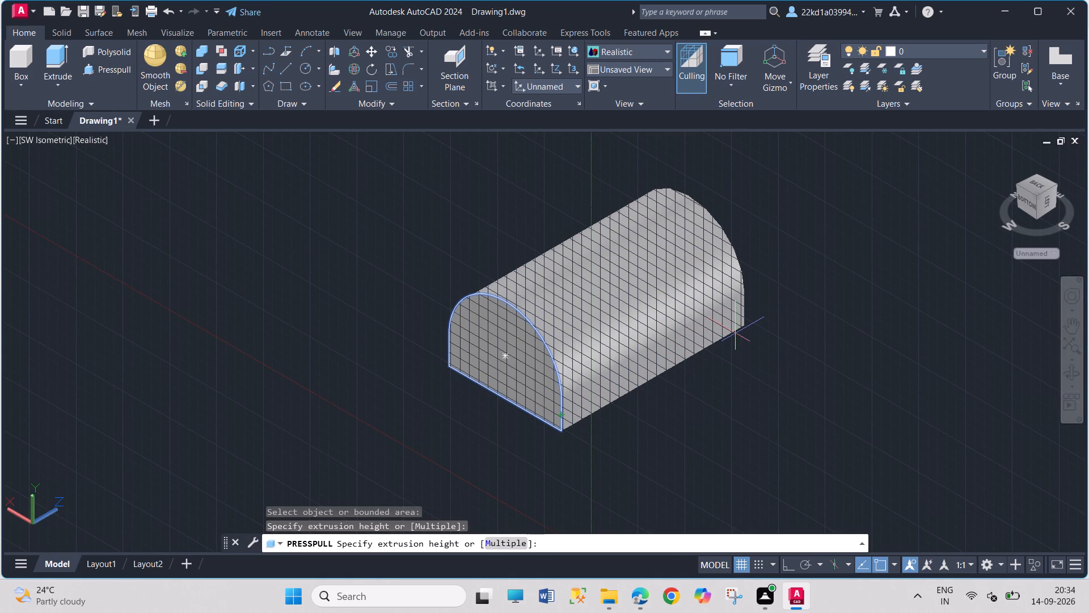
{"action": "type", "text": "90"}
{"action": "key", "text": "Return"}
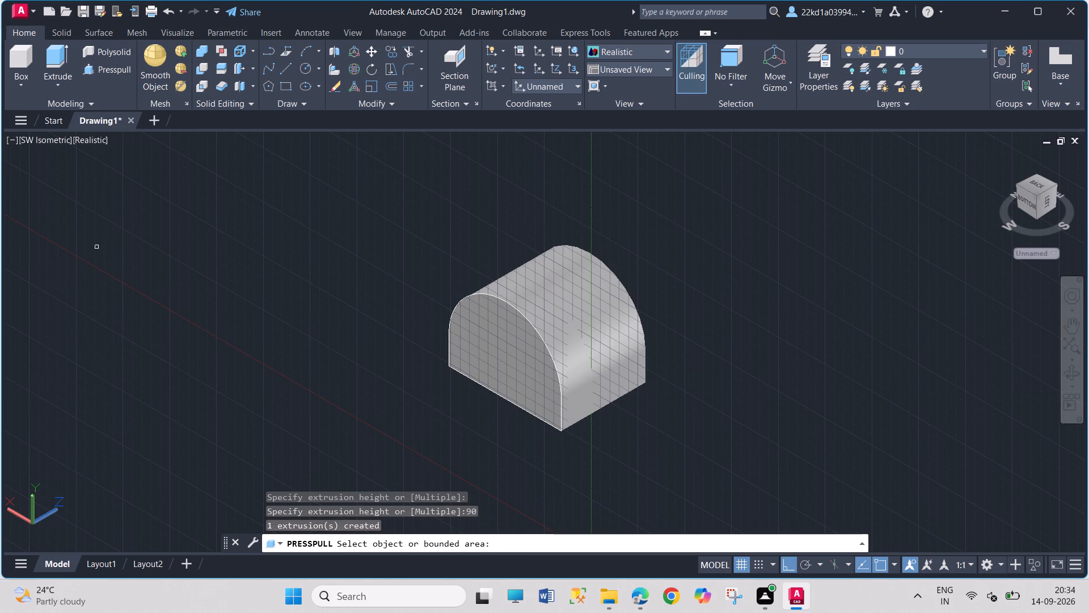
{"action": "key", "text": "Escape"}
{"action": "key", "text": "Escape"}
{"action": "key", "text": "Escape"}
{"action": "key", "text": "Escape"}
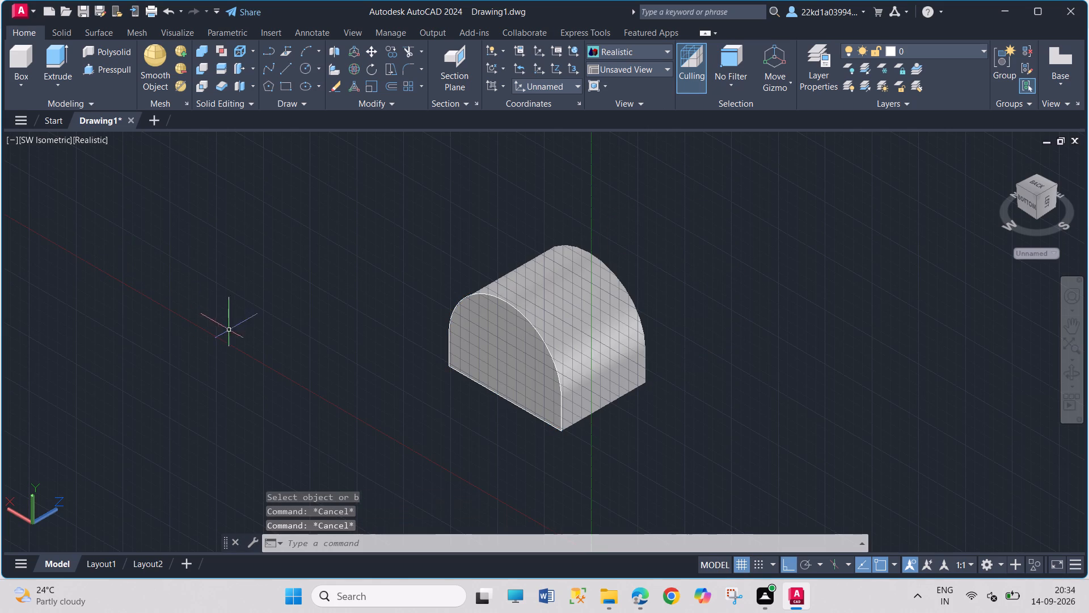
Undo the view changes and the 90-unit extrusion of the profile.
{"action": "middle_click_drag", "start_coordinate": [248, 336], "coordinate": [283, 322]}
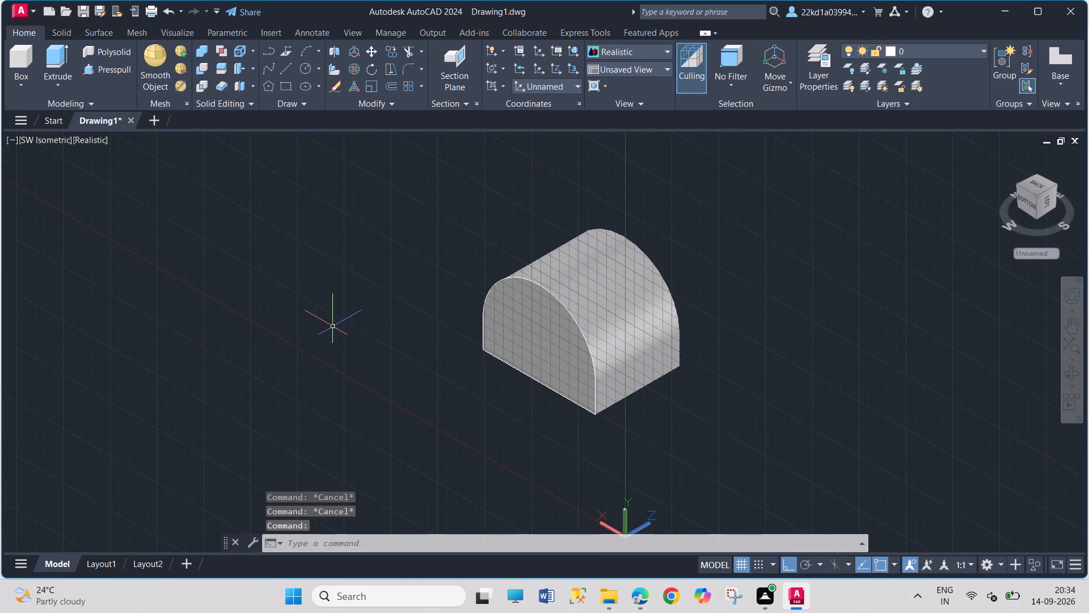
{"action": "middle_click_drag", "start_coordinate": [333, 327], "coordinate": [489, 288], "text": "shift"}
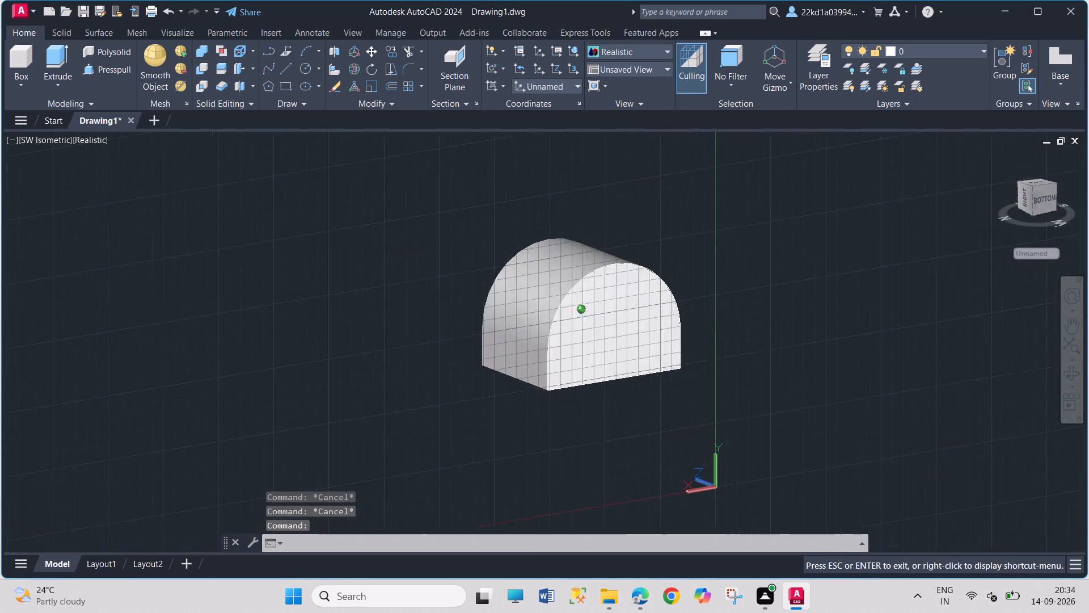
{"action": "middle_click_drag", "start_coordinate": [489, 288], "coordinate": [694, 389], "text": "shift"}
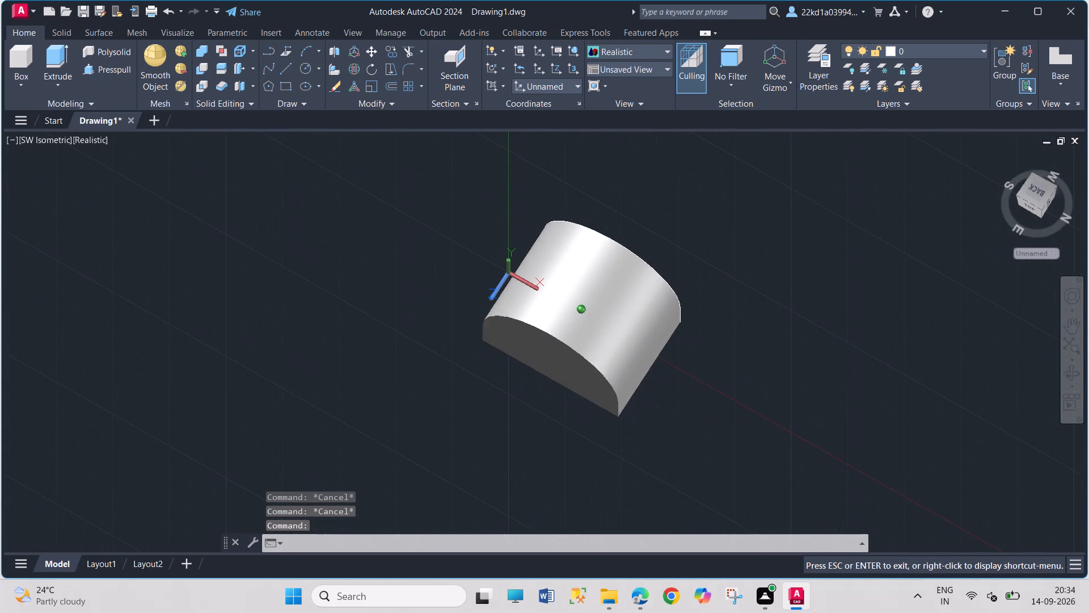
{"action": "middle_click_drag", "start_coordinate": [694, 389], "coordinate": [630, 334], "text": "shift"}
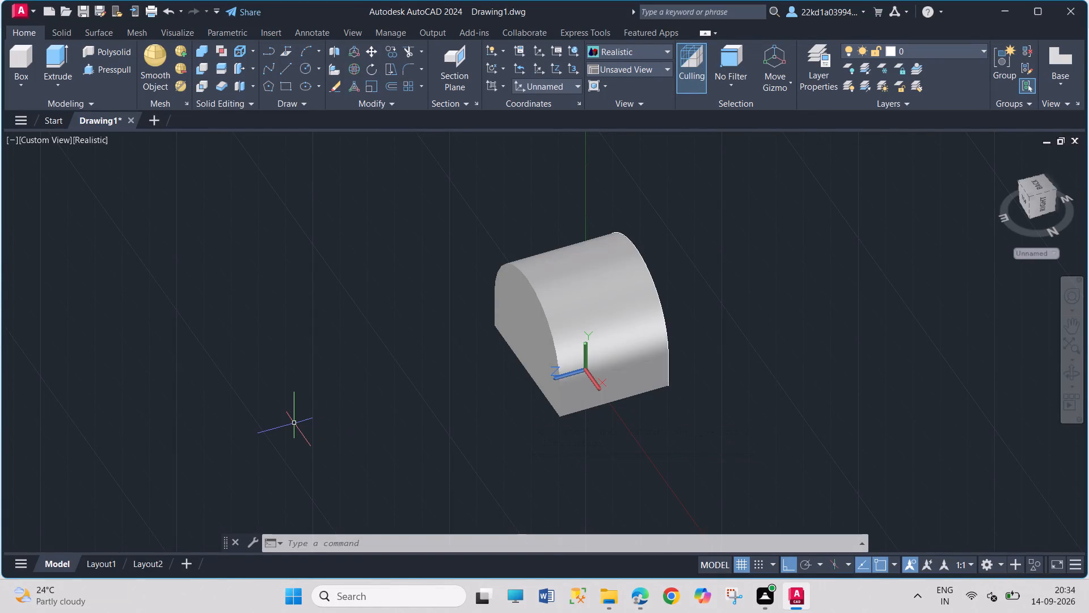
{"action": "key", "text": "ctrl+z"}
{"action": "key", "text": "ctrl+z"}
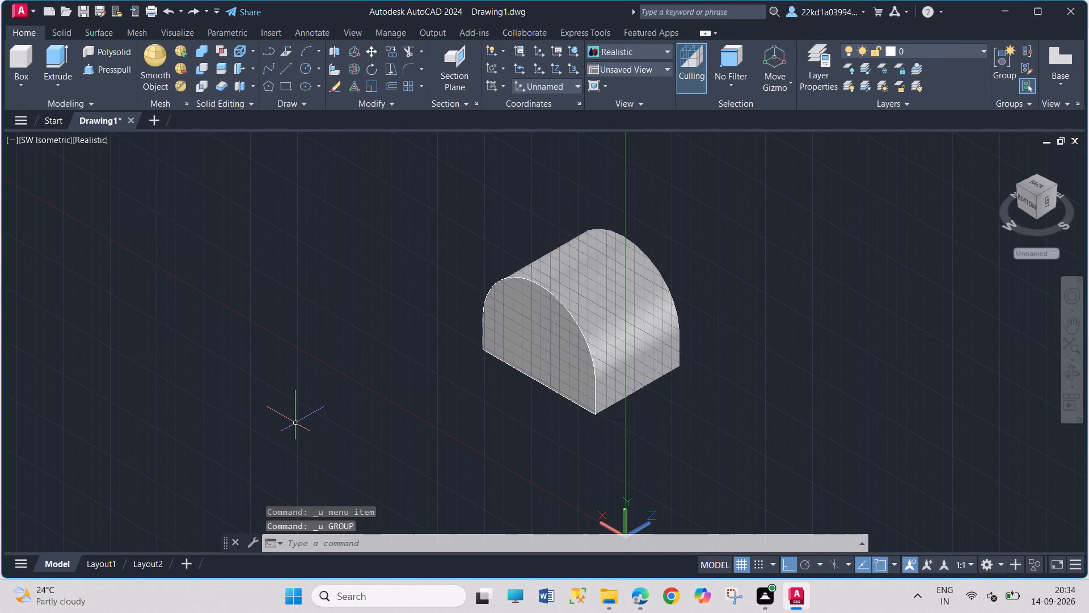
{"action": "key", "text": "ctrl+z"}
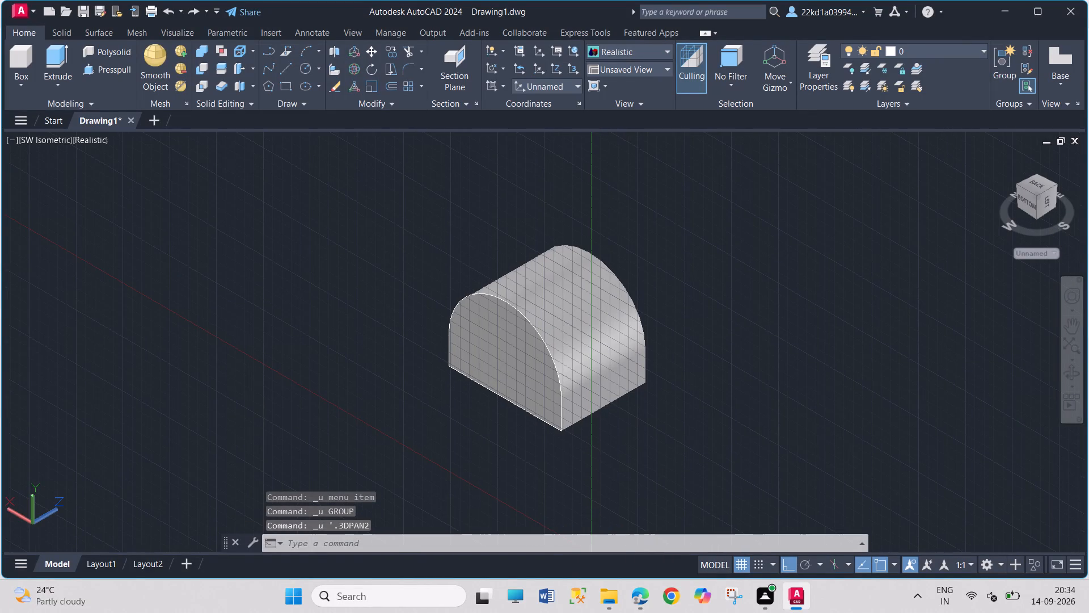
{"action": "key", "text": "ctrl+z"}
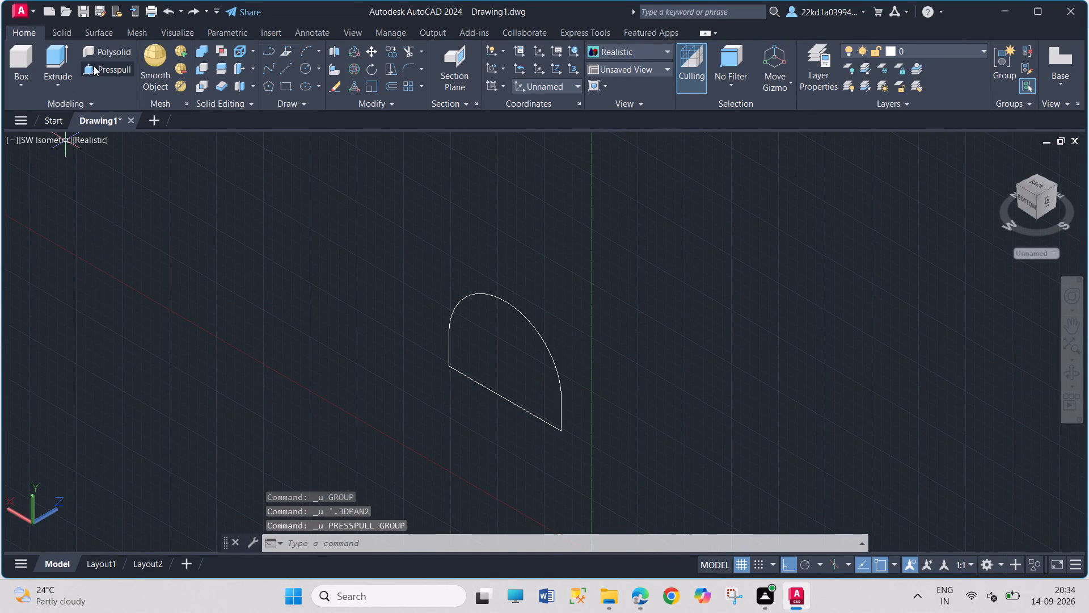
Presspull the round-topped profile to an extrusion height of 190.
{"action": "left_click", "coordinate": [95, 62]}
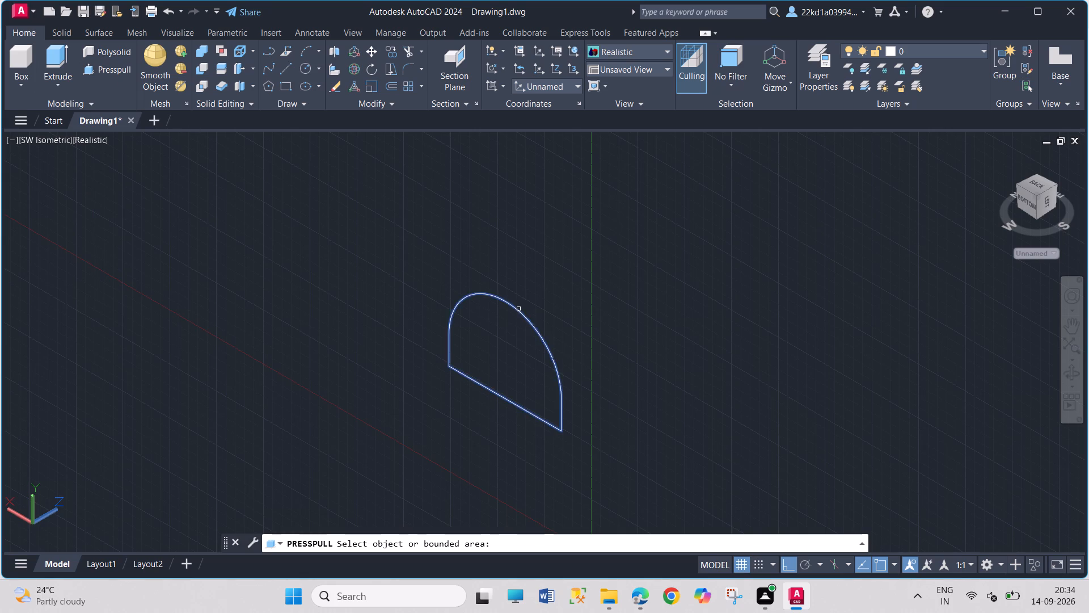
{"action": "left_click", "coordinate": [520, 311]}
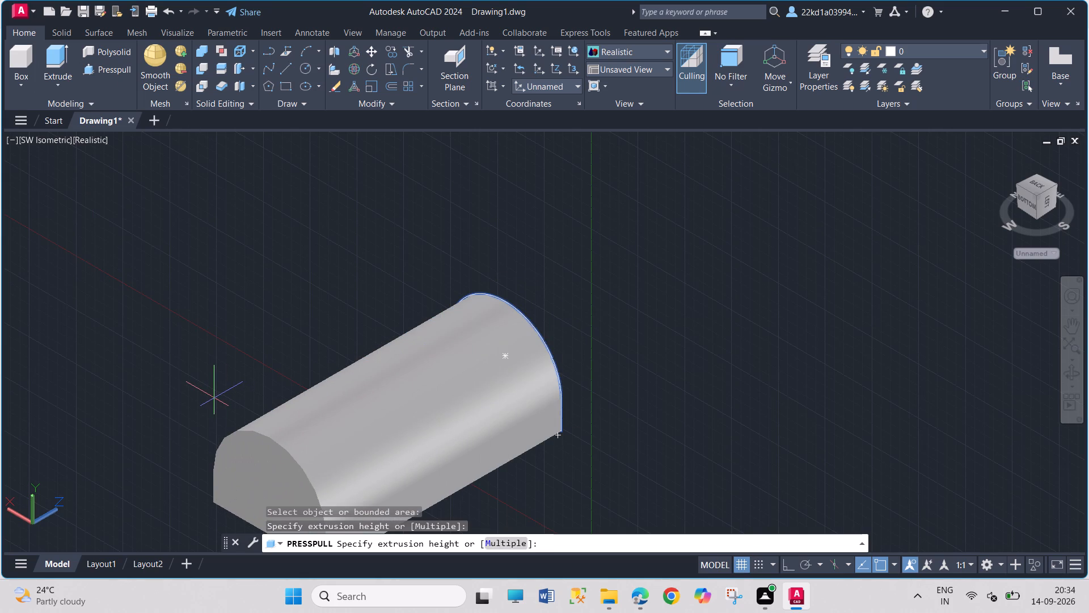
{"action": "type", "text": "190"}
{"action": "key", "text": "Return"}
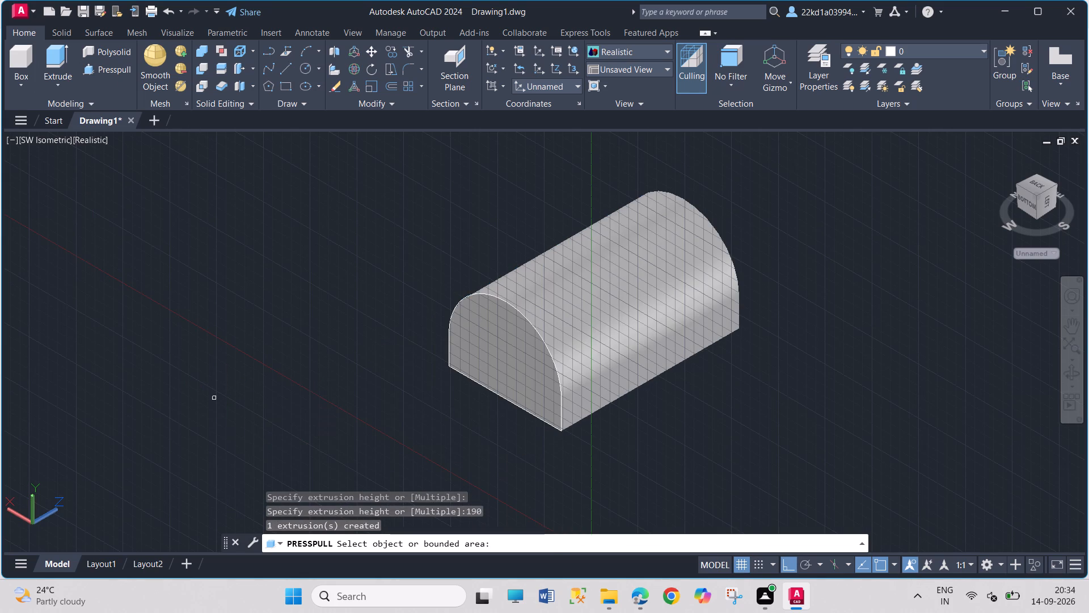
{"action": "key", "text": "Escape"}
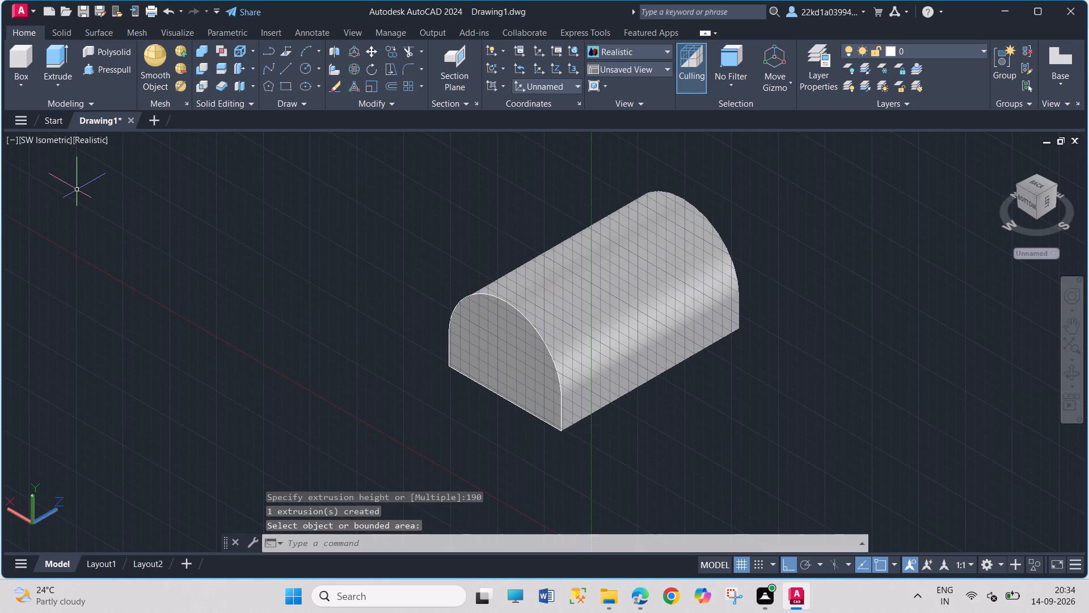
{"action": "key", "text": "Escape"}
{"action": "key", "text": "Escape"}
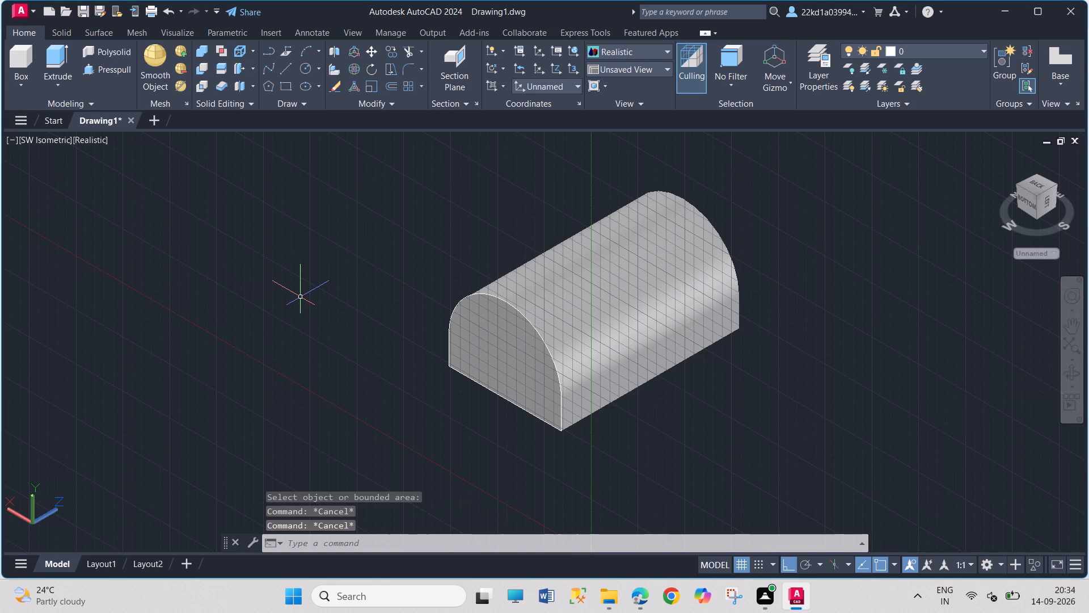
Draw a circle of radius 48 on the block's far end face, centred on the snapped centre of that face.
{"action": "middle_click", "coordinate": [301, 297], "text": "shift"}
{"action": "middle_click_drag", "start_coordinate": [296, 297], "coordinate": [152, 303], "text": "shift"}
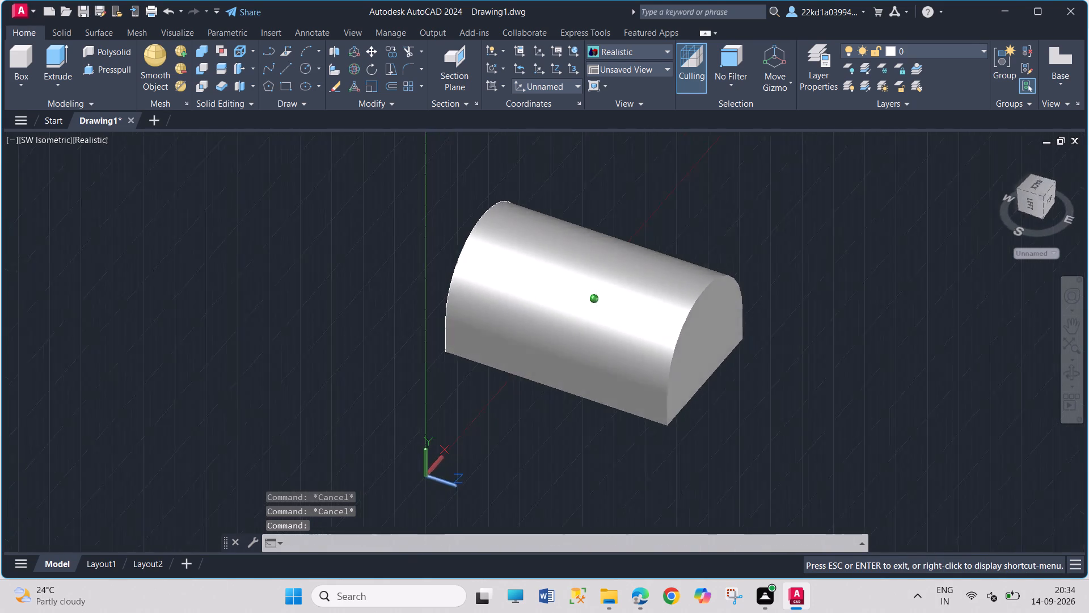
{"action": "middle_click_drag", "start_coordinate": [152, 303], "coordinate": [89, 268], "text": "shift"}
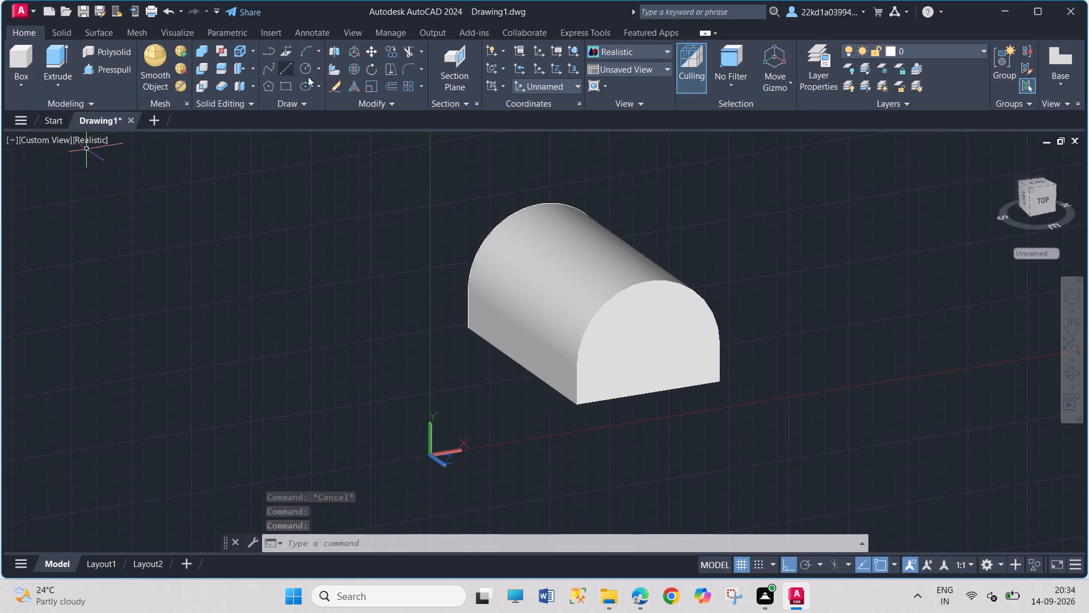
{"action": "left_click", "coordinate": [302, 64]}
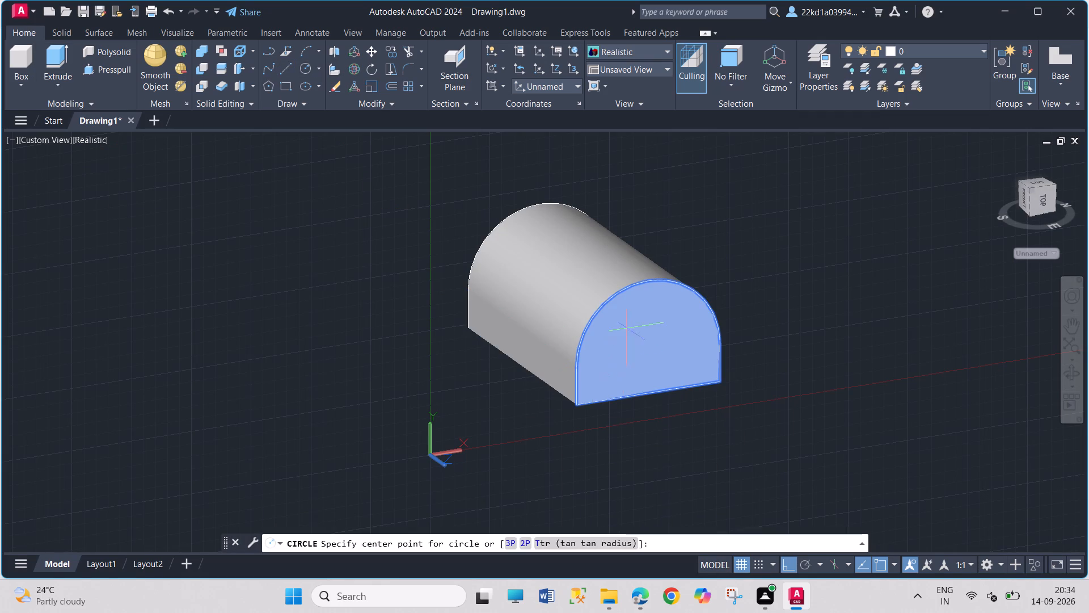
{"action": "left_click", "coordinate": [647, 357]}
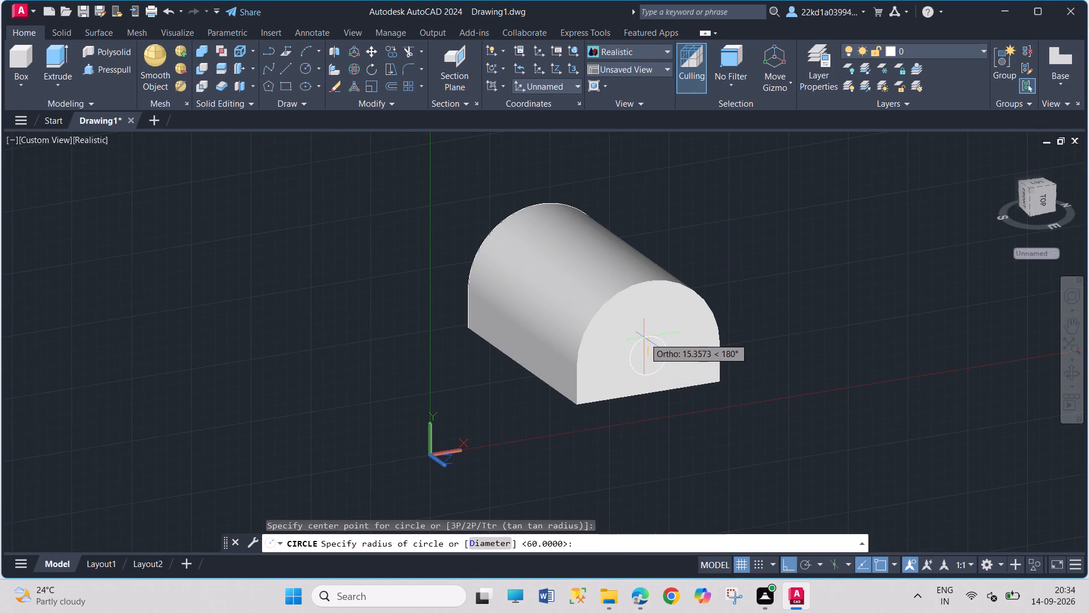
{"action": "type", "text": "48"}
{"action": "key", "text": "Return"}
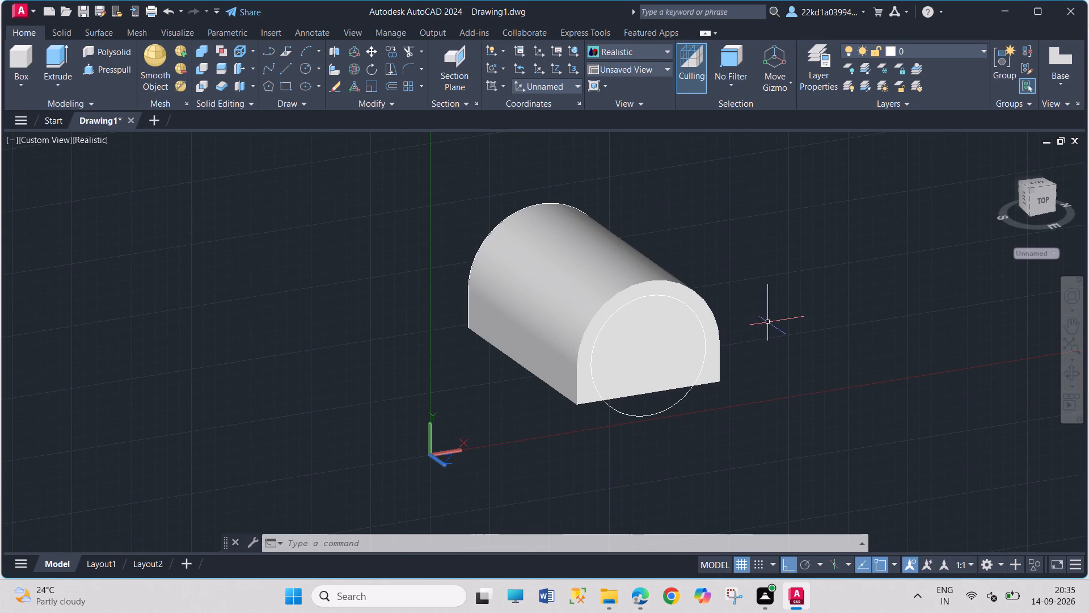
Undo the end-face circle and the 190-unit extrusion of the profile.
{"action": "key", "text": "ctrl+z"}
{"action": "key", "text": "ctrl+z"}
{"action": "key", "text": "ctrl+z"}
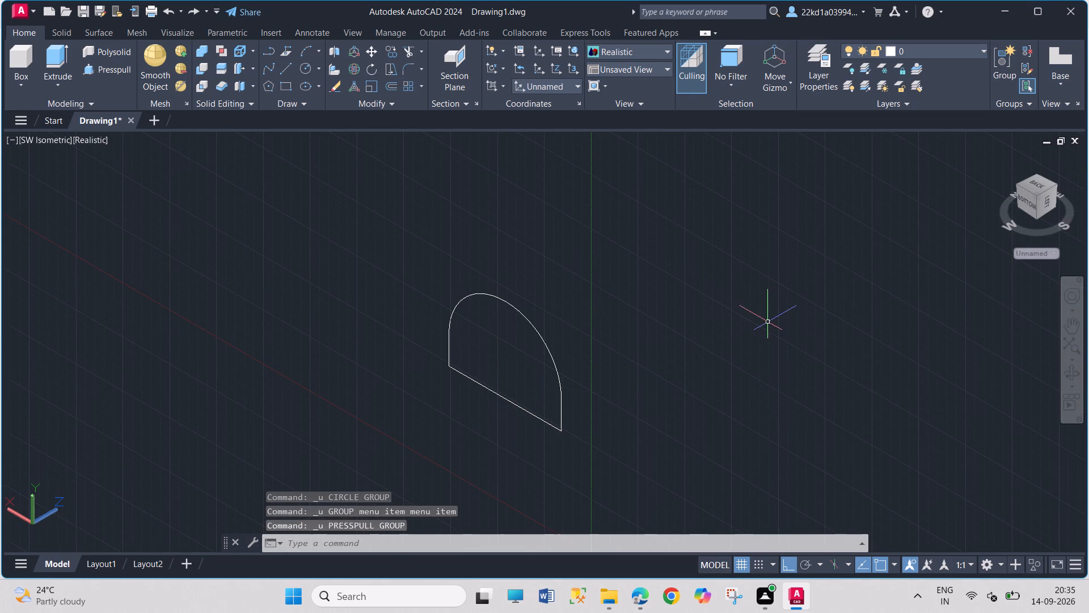
Continue undoing past the Realistic visual style through the profile's join and the earlier Presspull.
{"action": "key", "text": "ctrl+z"}
{"action": "key", "text": "ctrl+z"}
{"action": "key", "text": "ctrl+z"}
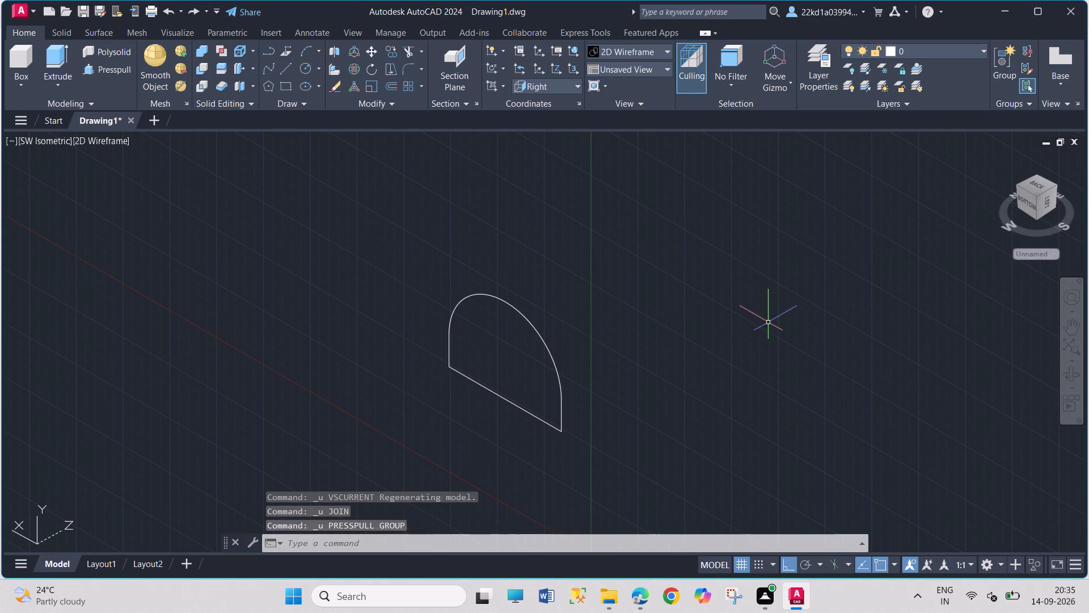
Leave the current drawing as it is and start a new blank drawing.
{"action": "key", "text": "ctrl+z"}
{"action": "key", "text": "ctrl+n"}
{"action": "left_click", "coordinate": [775, 321], "text": "ctrl"}
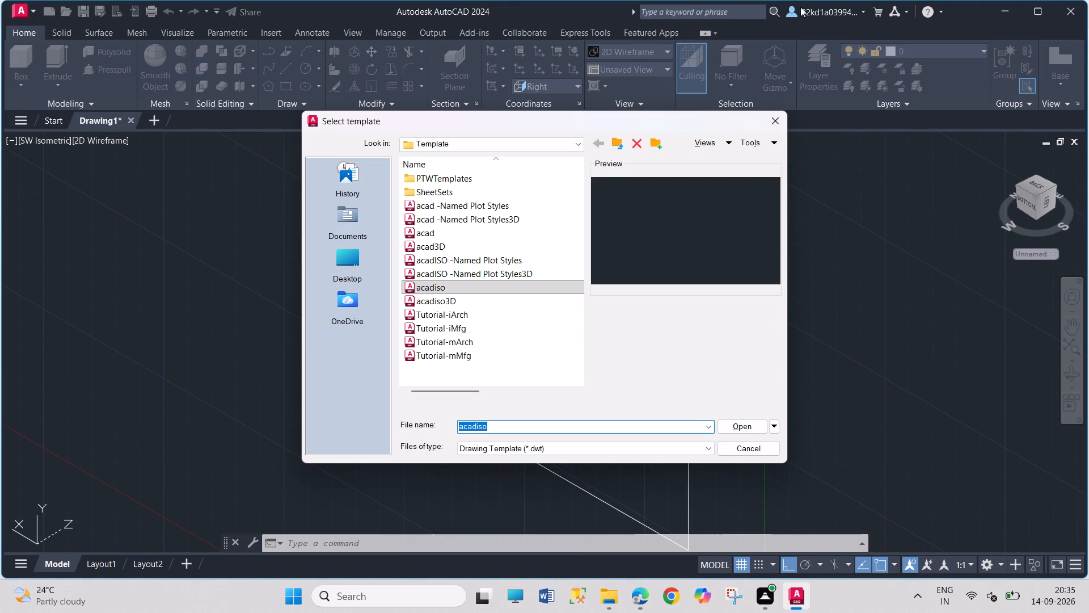
{"action": "left_click", "coordinate": [773, 121]}
{"action": "left_click", "coordinate": [146, 120]}
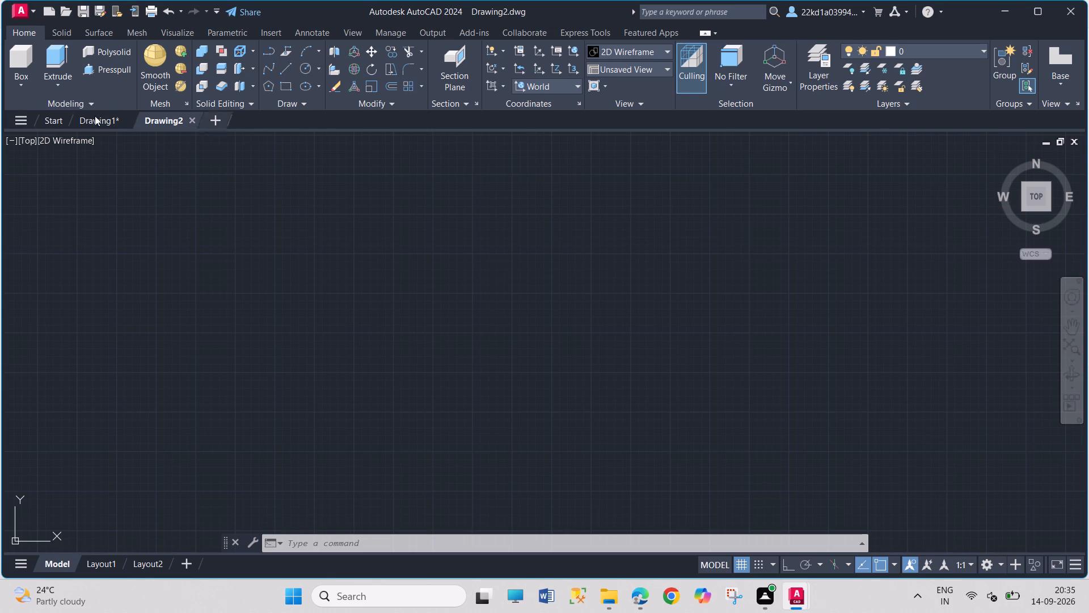
Switch the new drawing to the Left view.
{"action": "left_click", "coordinate": [28, 138]}
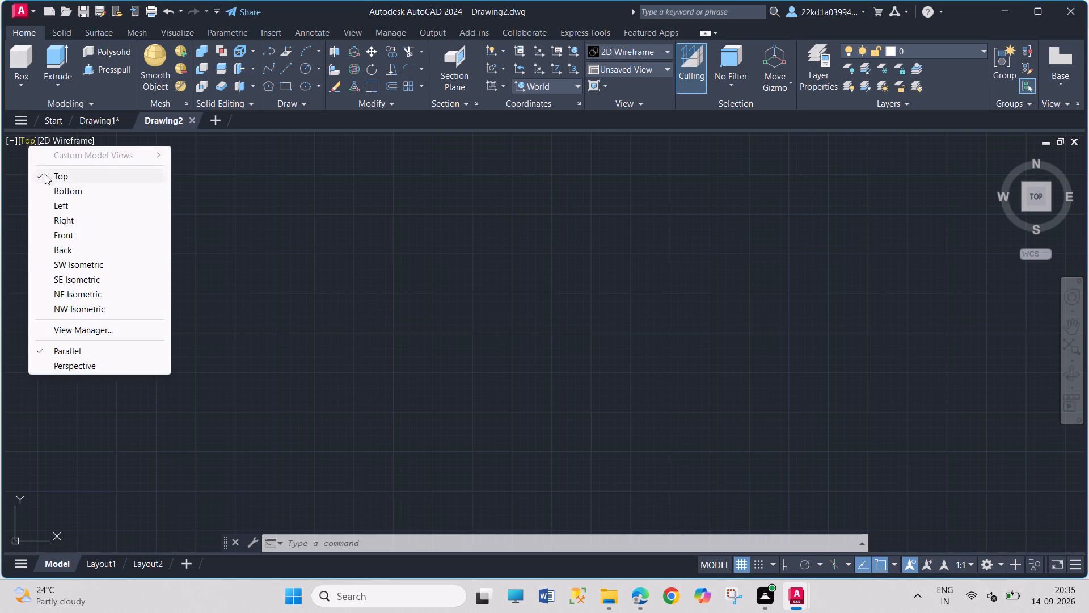
{"action": "left_click", "coordinate": [64, 206]}
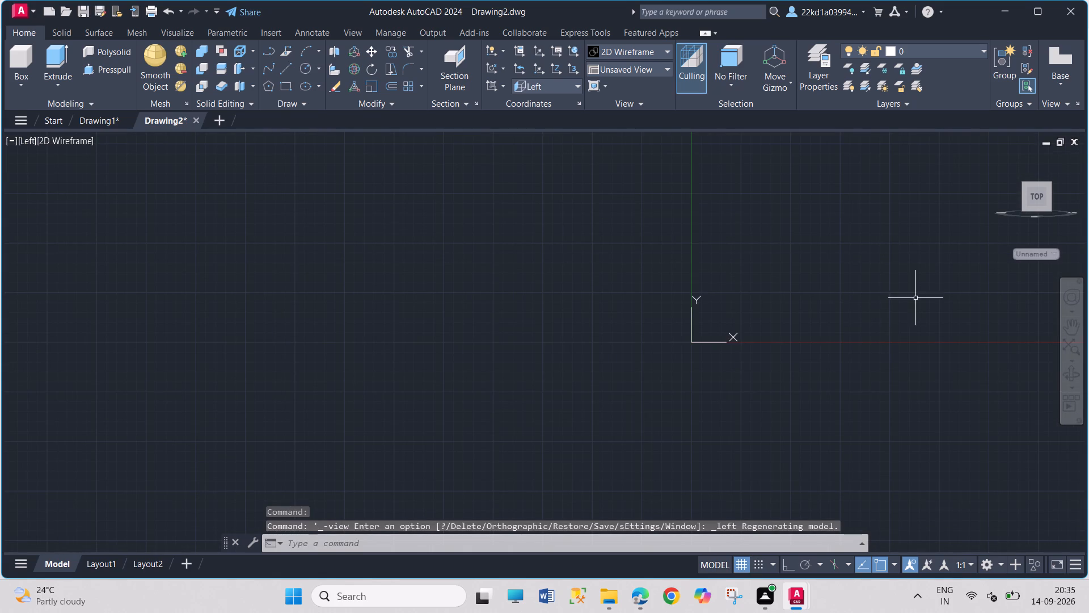
Draw a circle of radius 60 up and to the right of the origin.
{"action": "scroll", "coordinate": [915, 296], "scroll_direction": "down", "scroll_amount": 1}
{"action": "scroll", "coordinate": [915, 295], "scroll_direction": "up", "scroll_amount": 4}
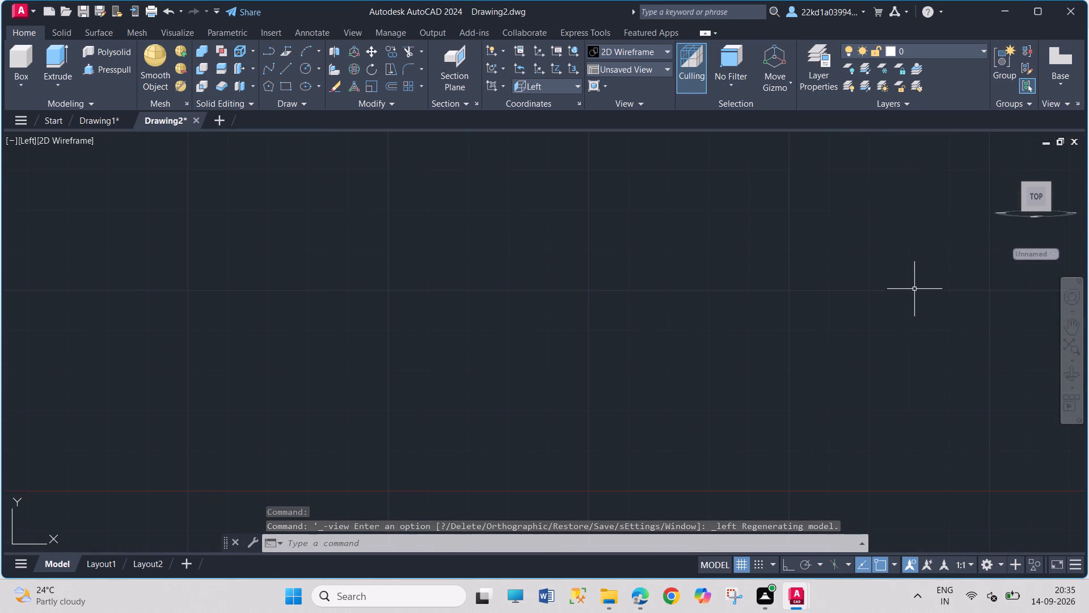
{"action": "scroll", "coordinate": [908, 288], "scroll_direction": "down", "scroll_amount": 1}
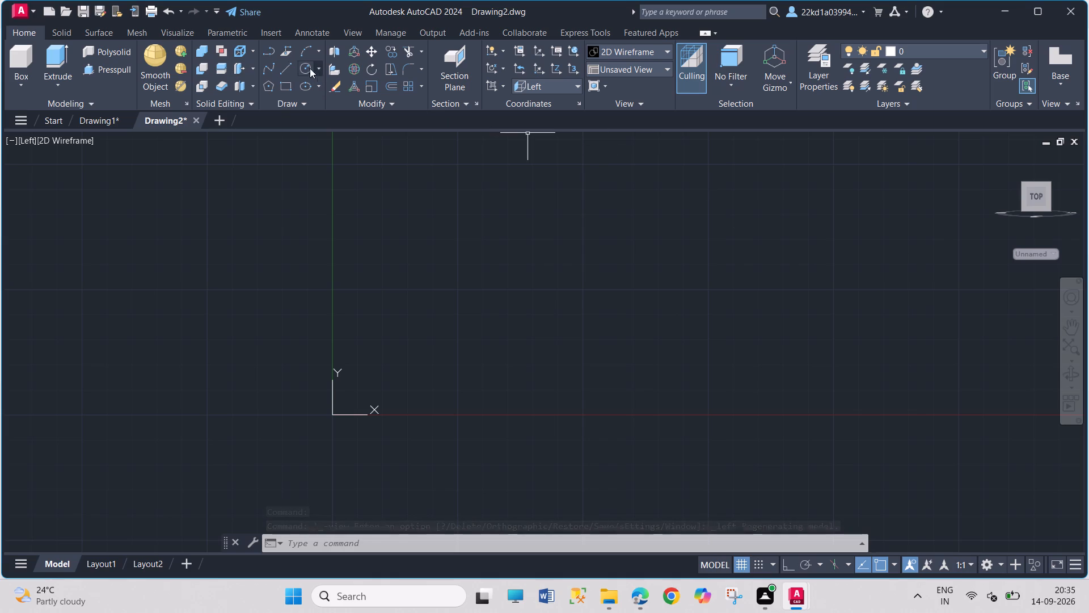
{"action": "left_click", "coordinate": [309, 67]}
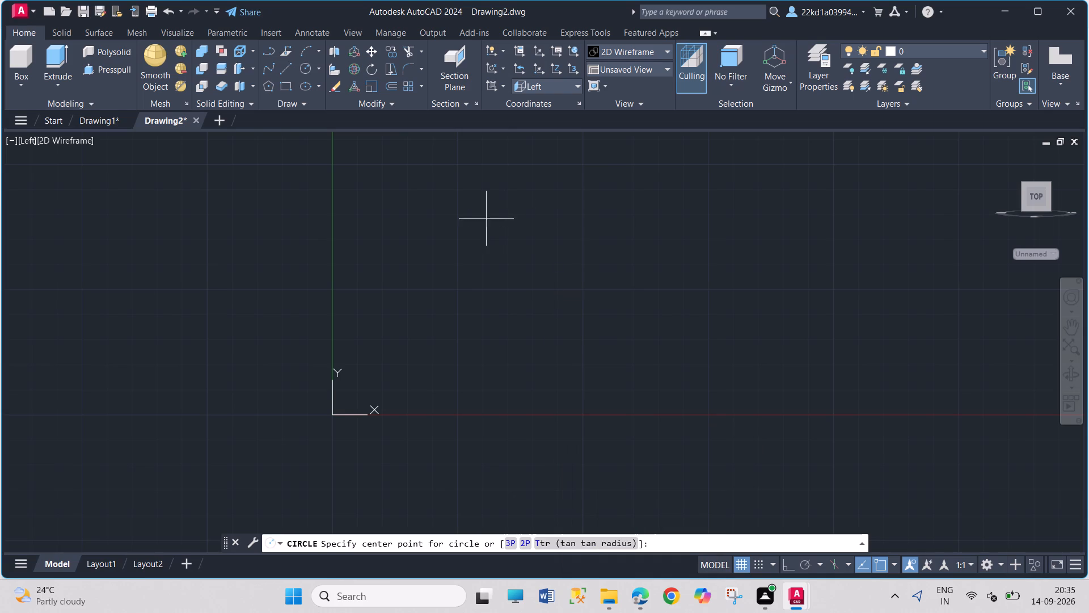
{"action": "left_click", "coordinate": [475, 218]}
{"action": "type", "text": "60"}
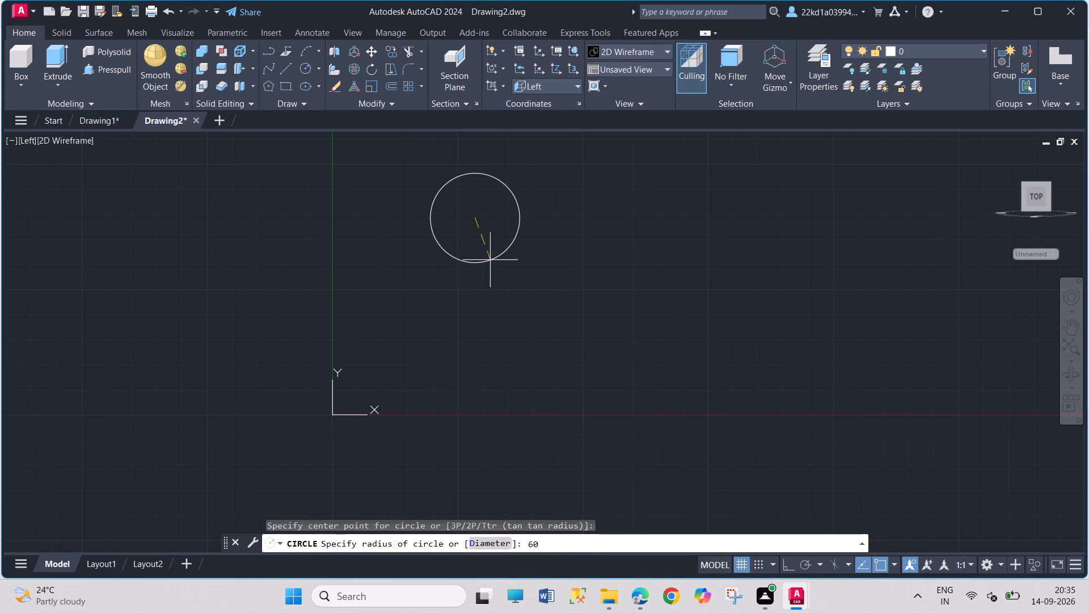
{"action": "key", "text": "Return"}
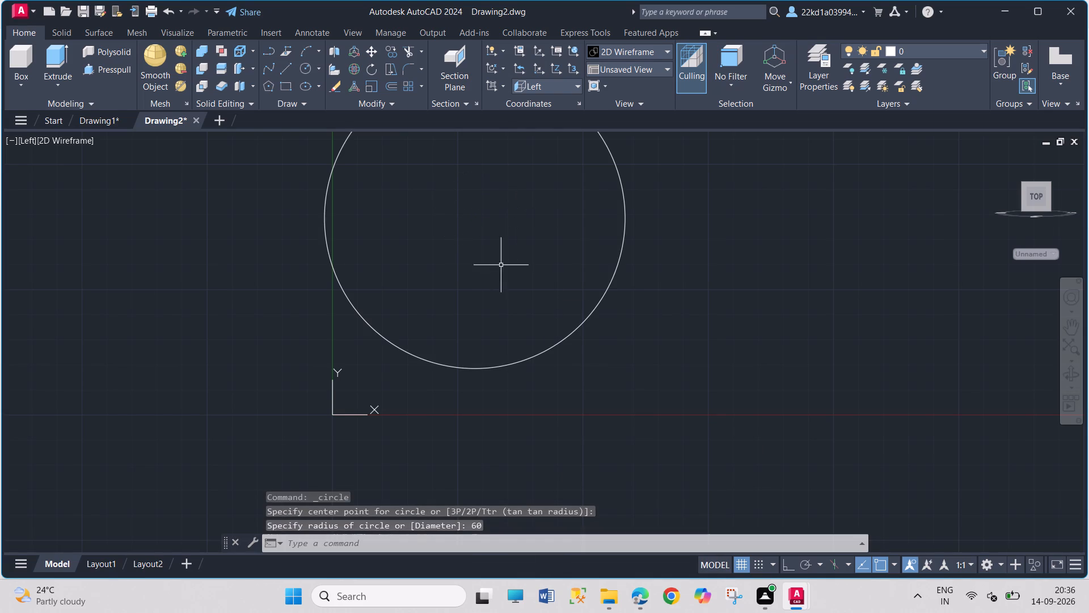
Move the circle by its centre grip farther up and to the right of the origin.
{"action": "scroll", "coordinate": [697, 315], "scroll_direction": "down", "scroll_amount": 1}
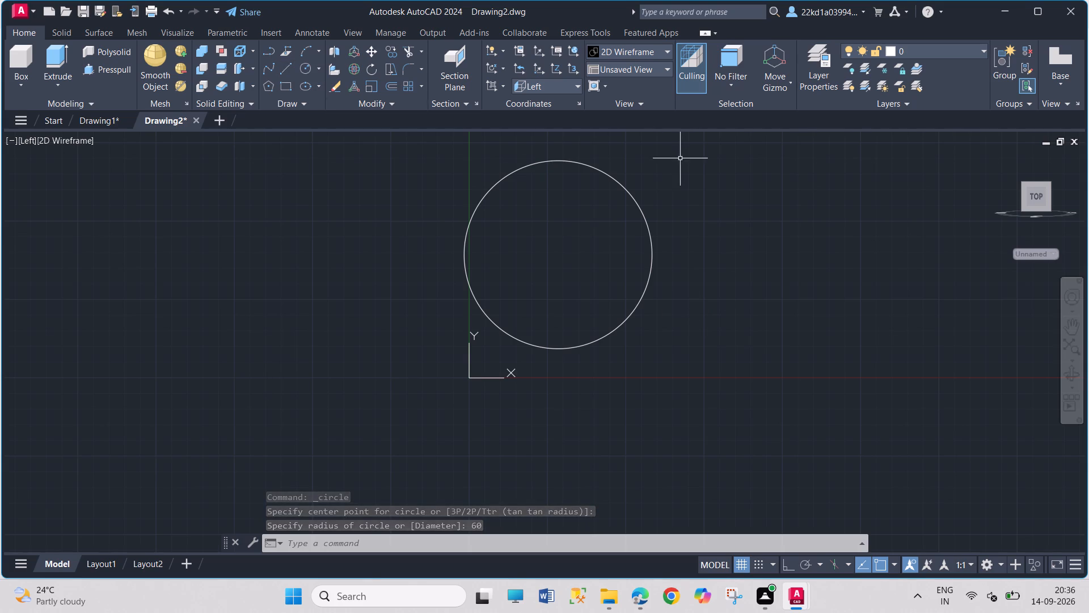
{"action": "left_click", "coordinate": [633, 198]}
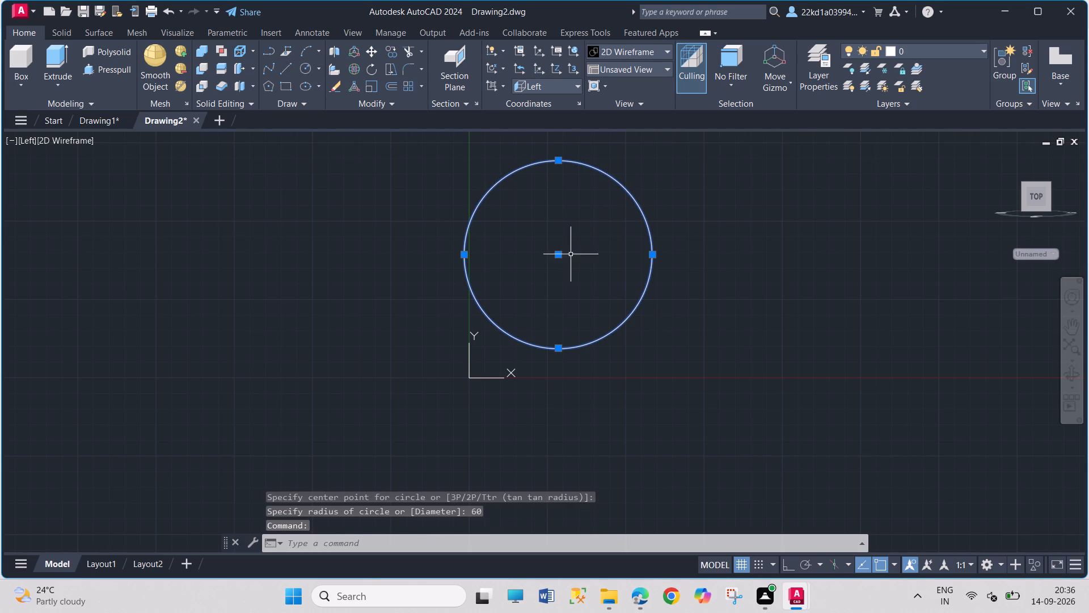
{"action": "left_click", "coordinate": [560, 254]}
{"action": "left_click", "coordinate": [675, 174]}
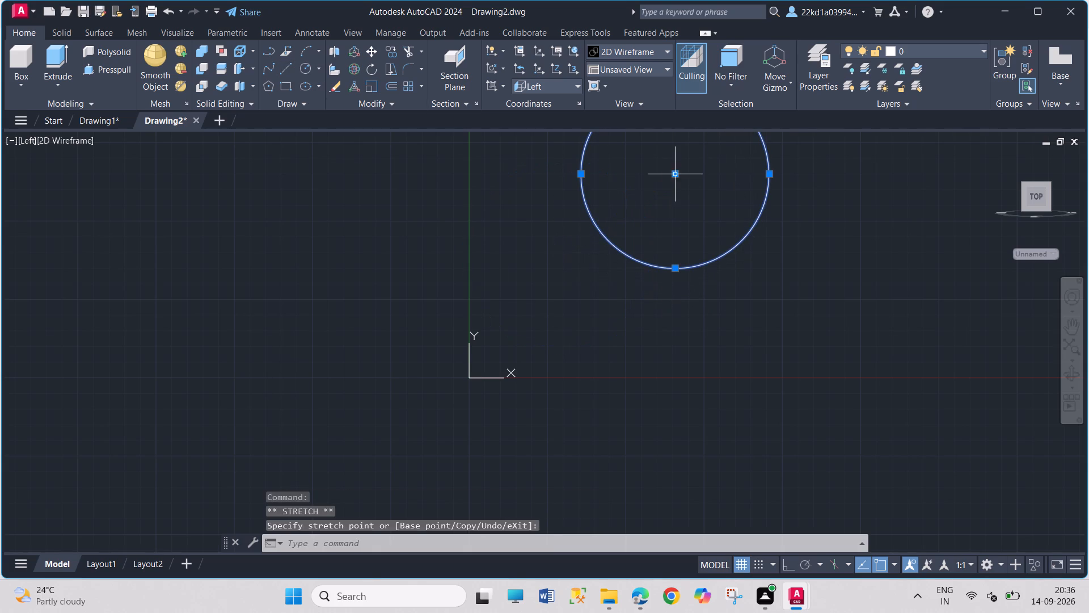
{"action": "key", "text": "Escape"}
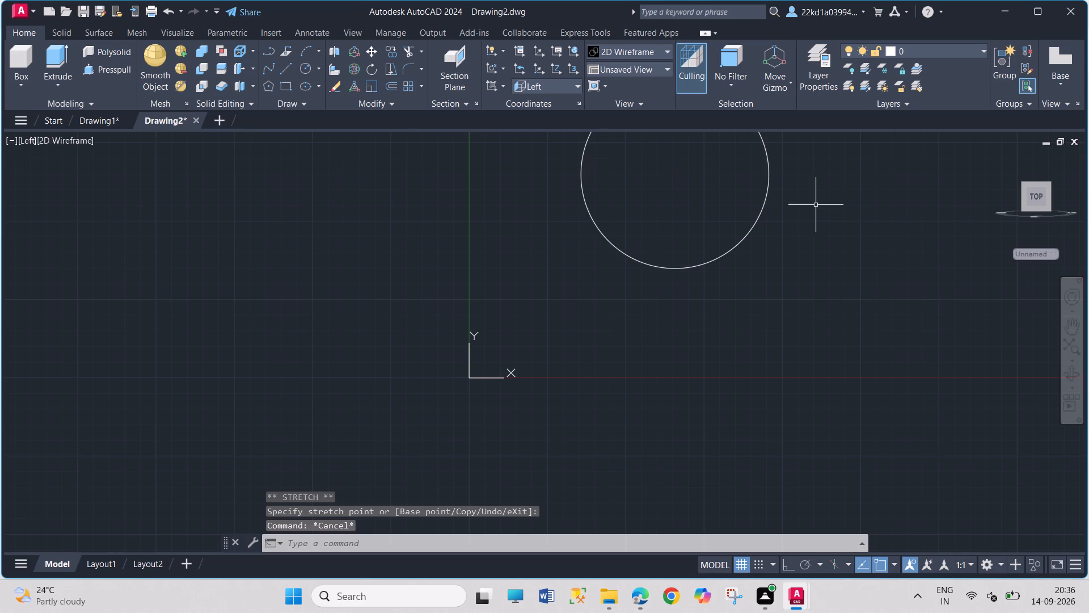
With ortho on, draw lines from the circle's left quadrant 30 down, 60 plus 60 across, and up to the right quadrant.
{"action": "left_click", "coordinate": [292, 66]}
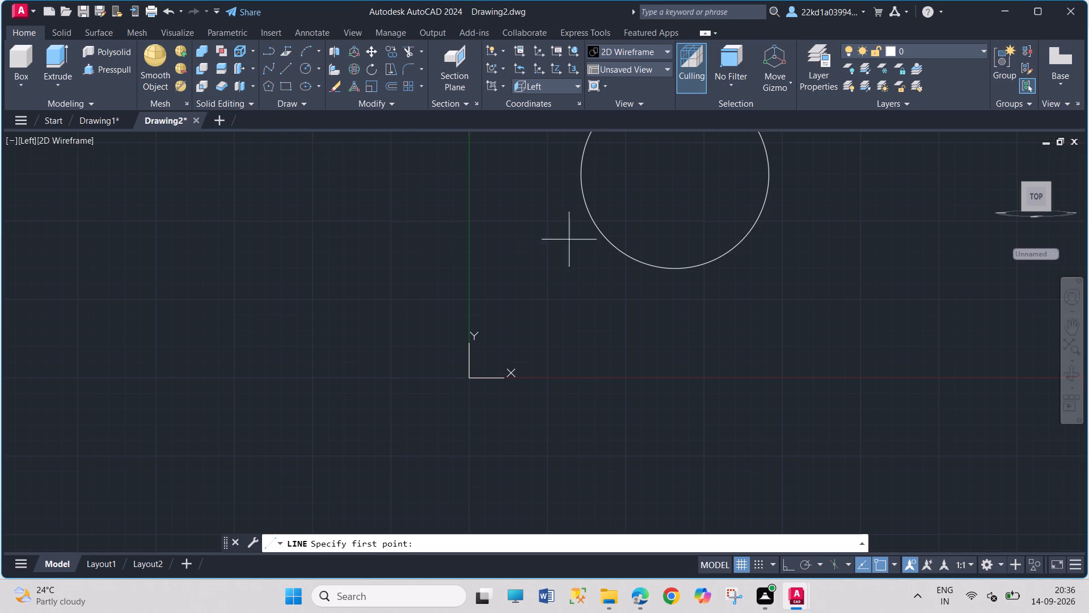
{"action": "left_click", "coordinate": [579, 174]}
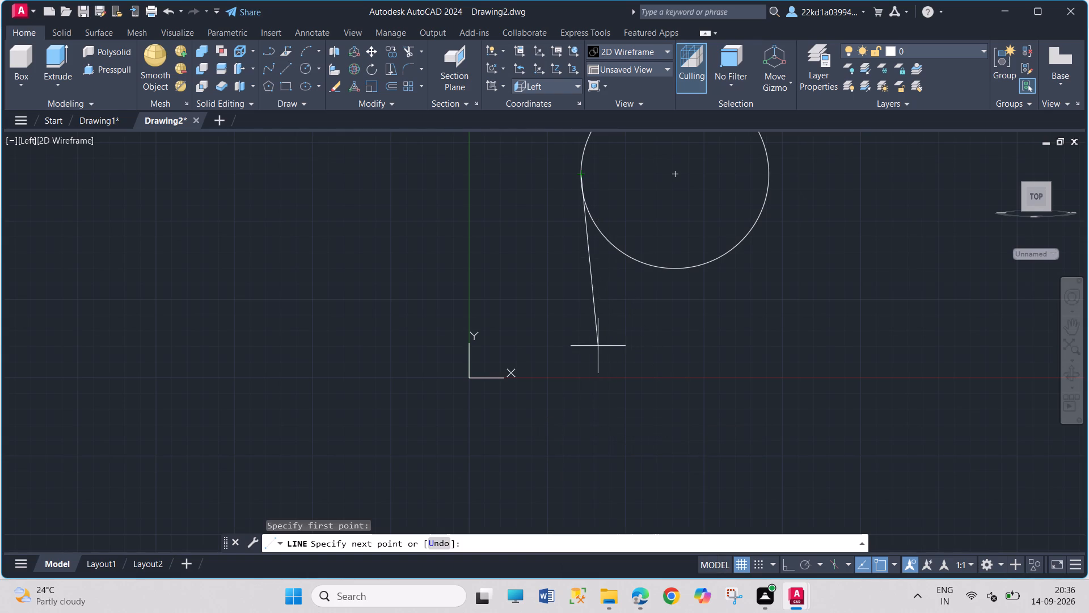
{"action": "left_click", "coordinate": [786, 567]}
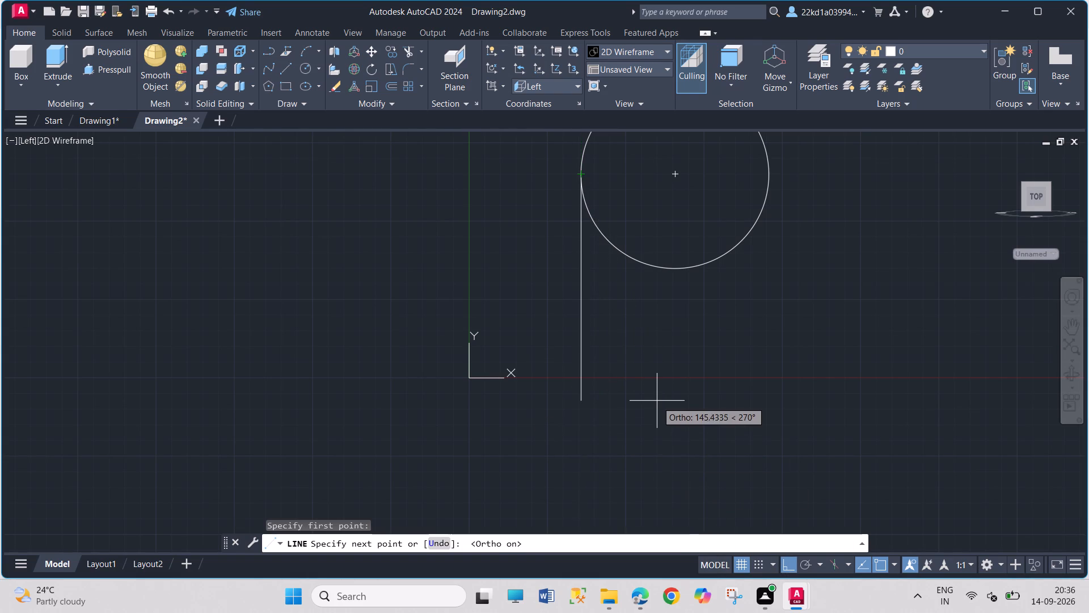
{"action": "type", "text": "30"}
{"action": "key", "text": "Return"}
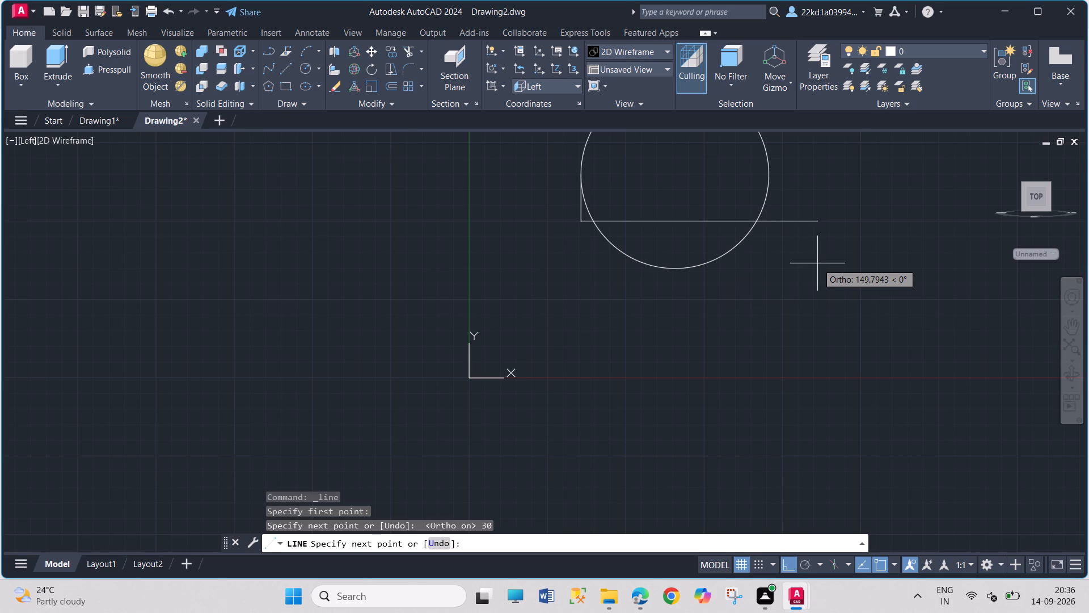
{"action": "type", "text": "60"}
{"action": "key", "text": "Return"}
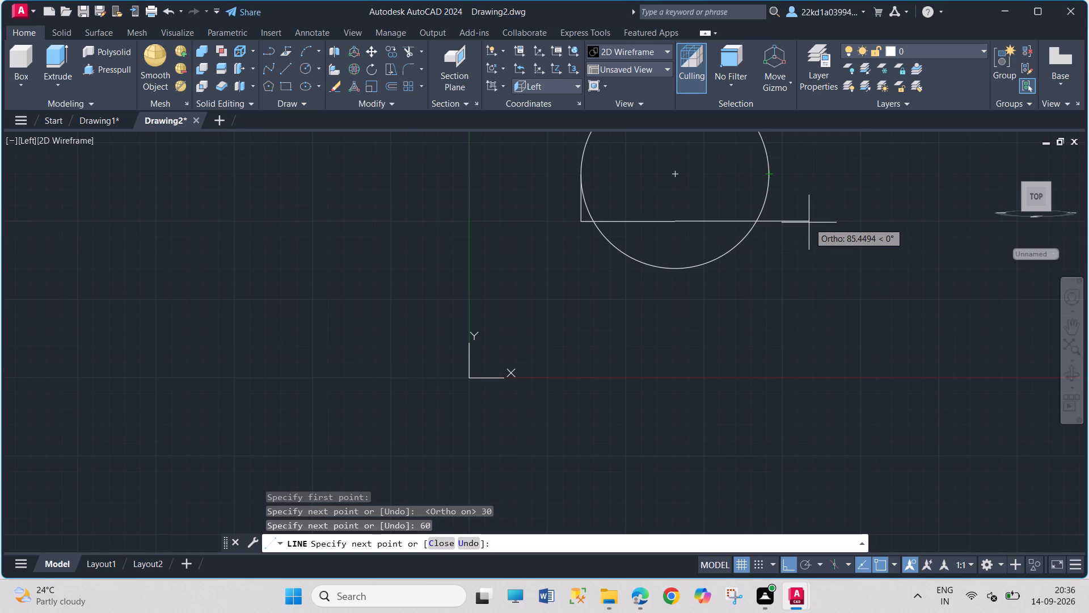
{"action": "type", "text": "60"}
{"action": "key", "text": "Return"}
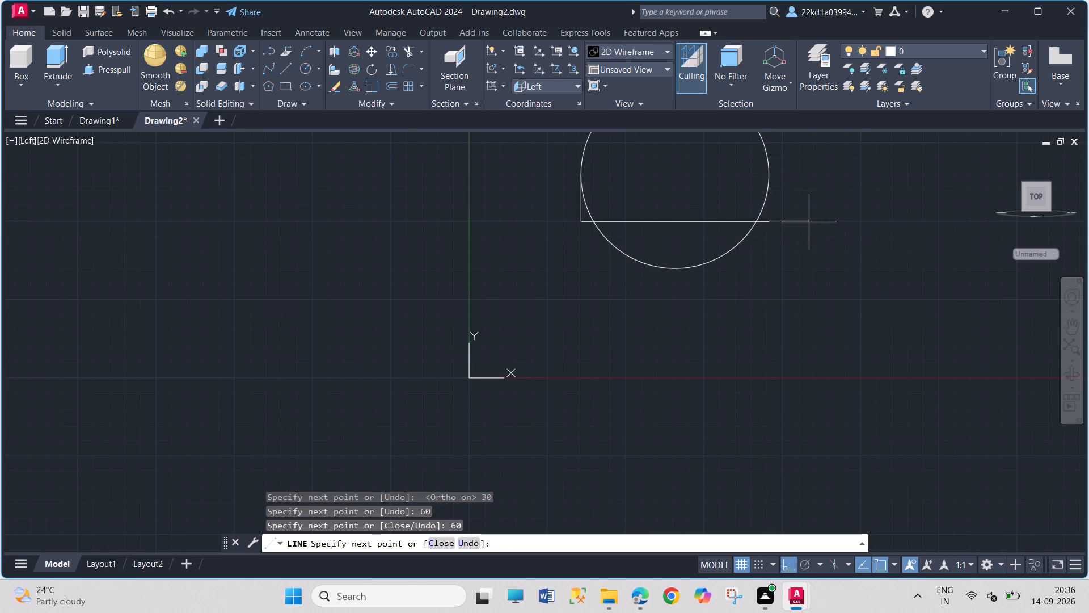
{"action": "left_click", "coordinate": [770, 173]}
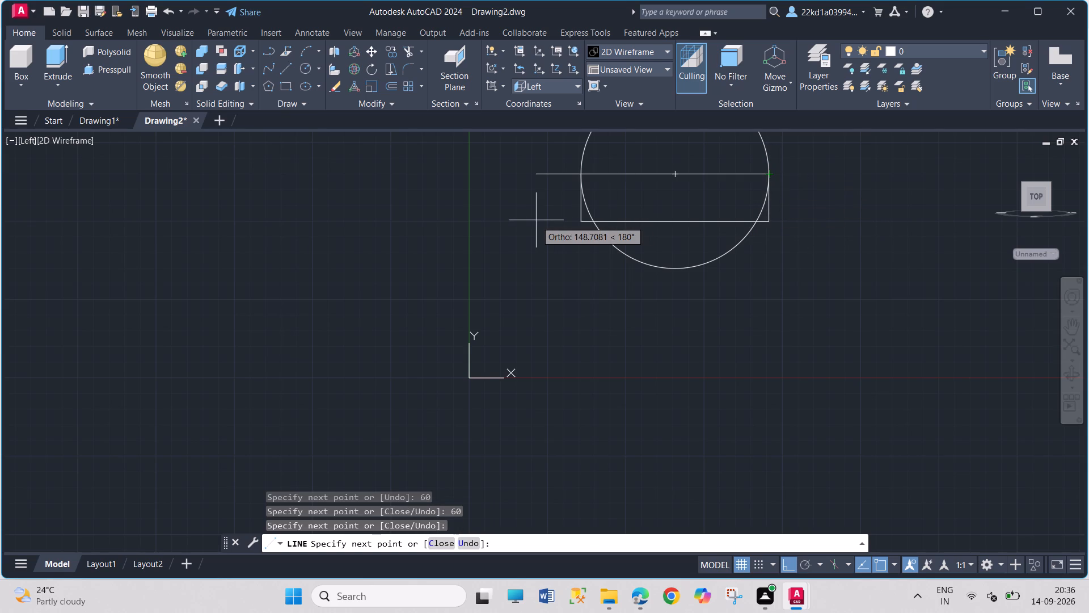
{"action": "key", "text": "Escape"}
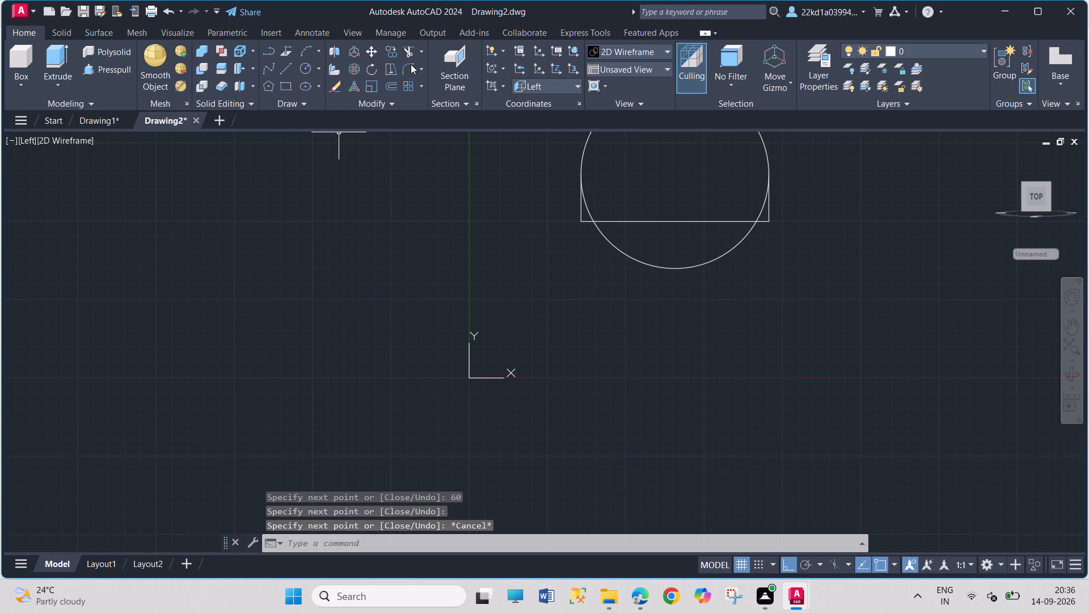
Trim the circle's lower-left arc inside the base lines and its bottom arc below them.
{"action": "left_click", "coordinate": [413, 53]}
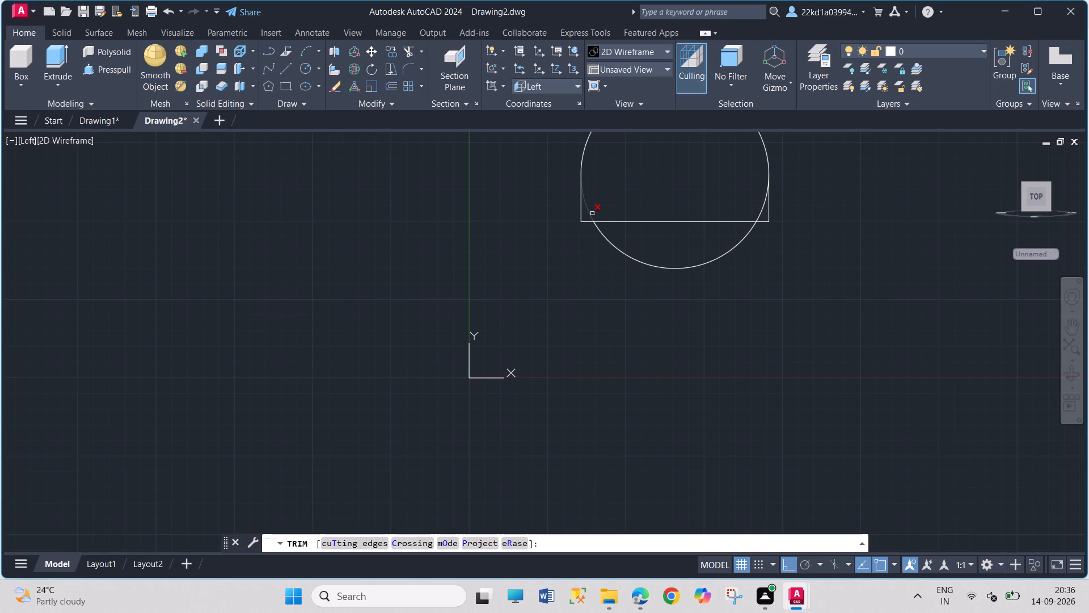
{"action": "left_click", "coordinate": [592, 213]}
{"action": "left_click", "coordinate": [614, 246]}
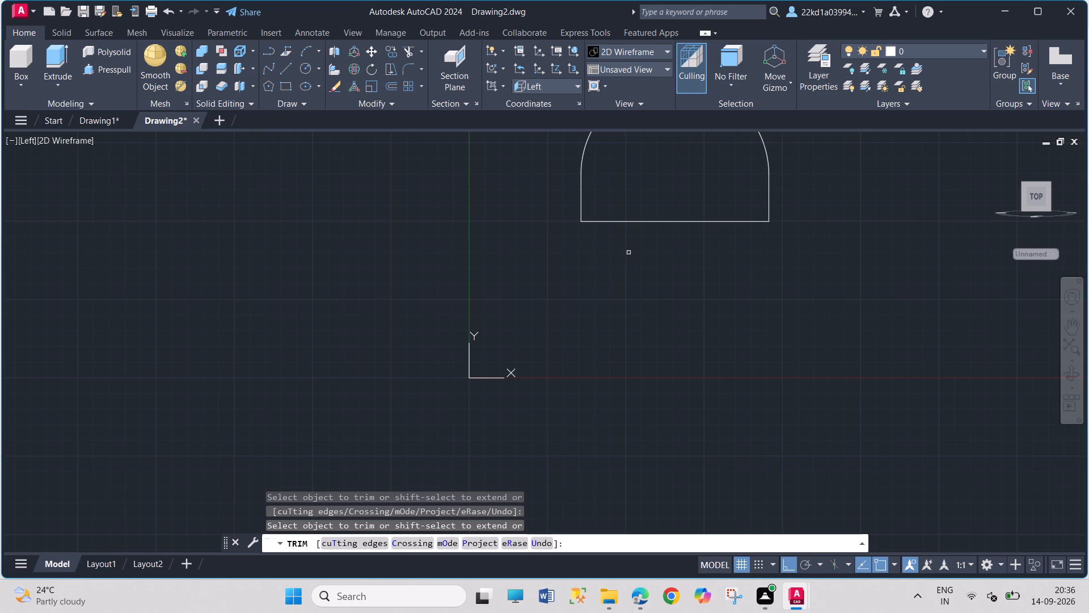
{"action": "scroll", "coordinate": [799, 230], "scroll_direction": "down", "scroll_amount": 2}
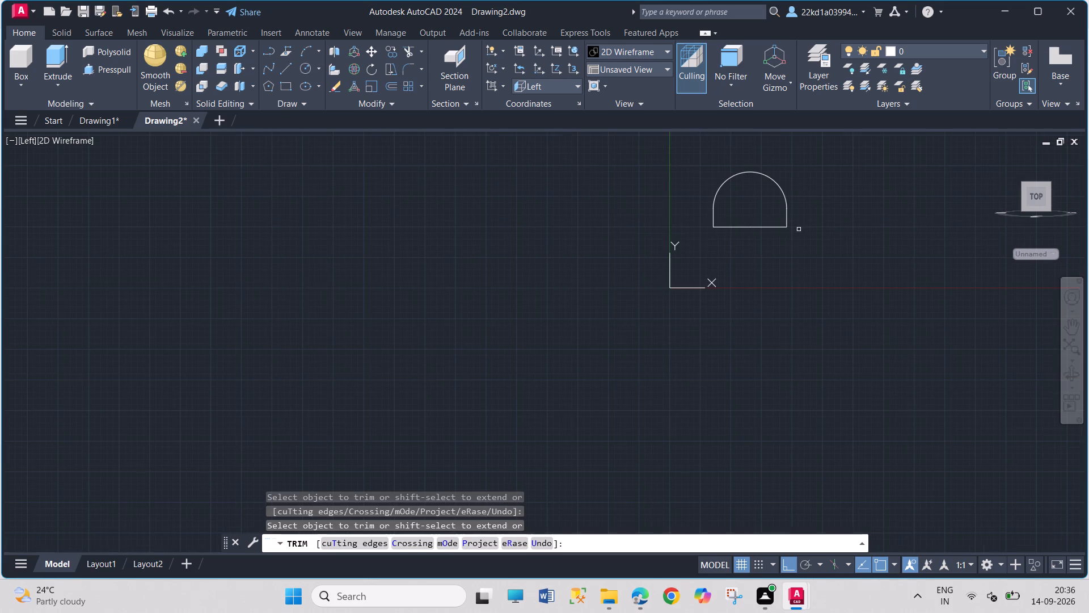
{"action": "scroll", "coordinate": [798, 177], "scroll_direction": "up", "scroll_amount": 2}
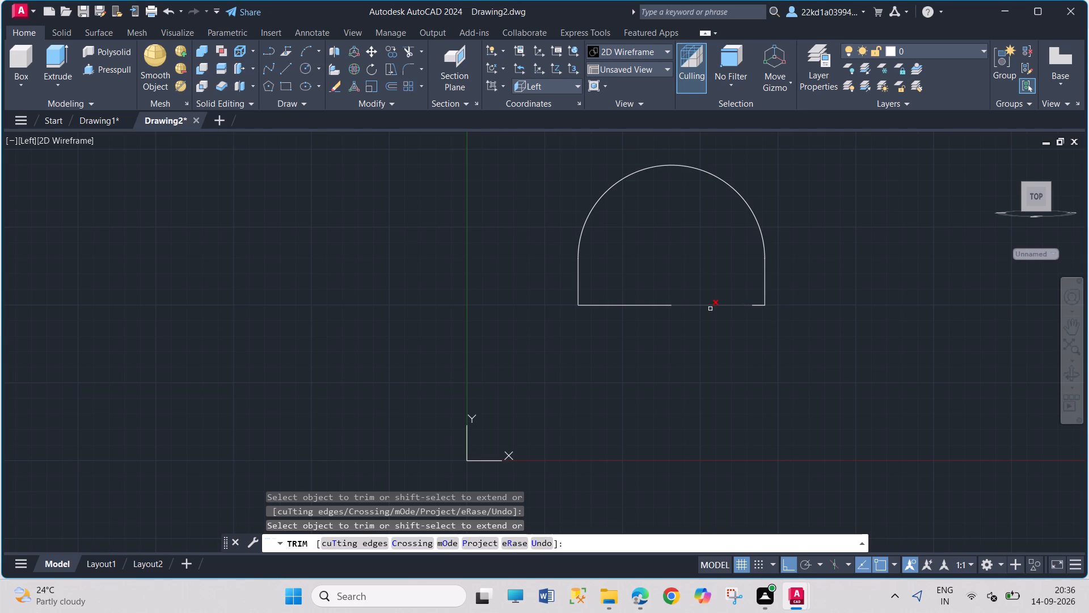
{"action": "key", "text": "Escape"}
{"action": "key", "text": "Escape"}
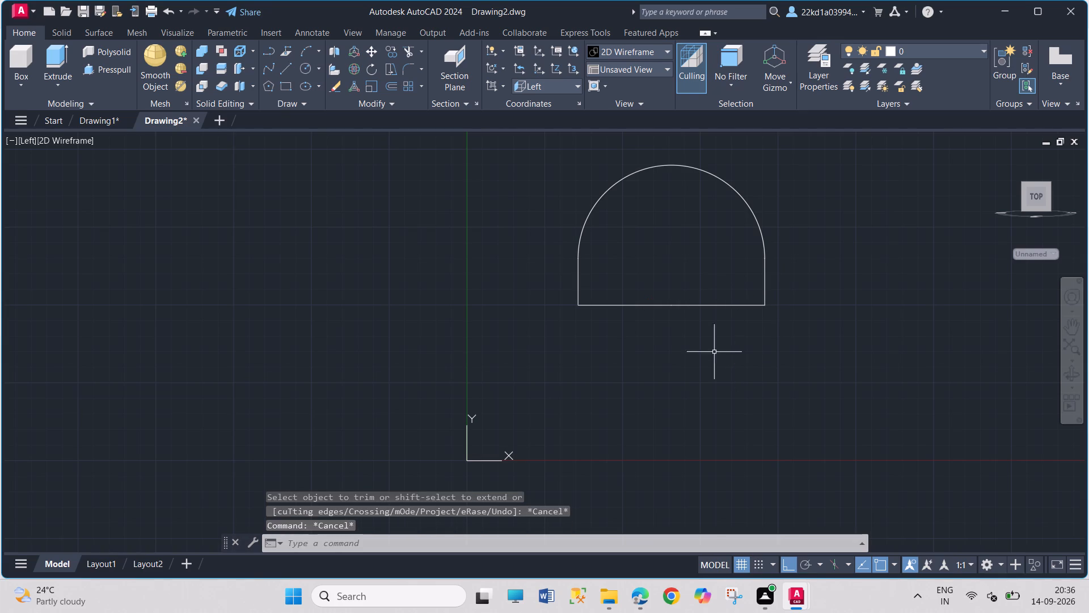
Join the arc and the straight lines of the round-topped profile into one polyline.
{"action": "left_click", "coordinate": [809, 167]}
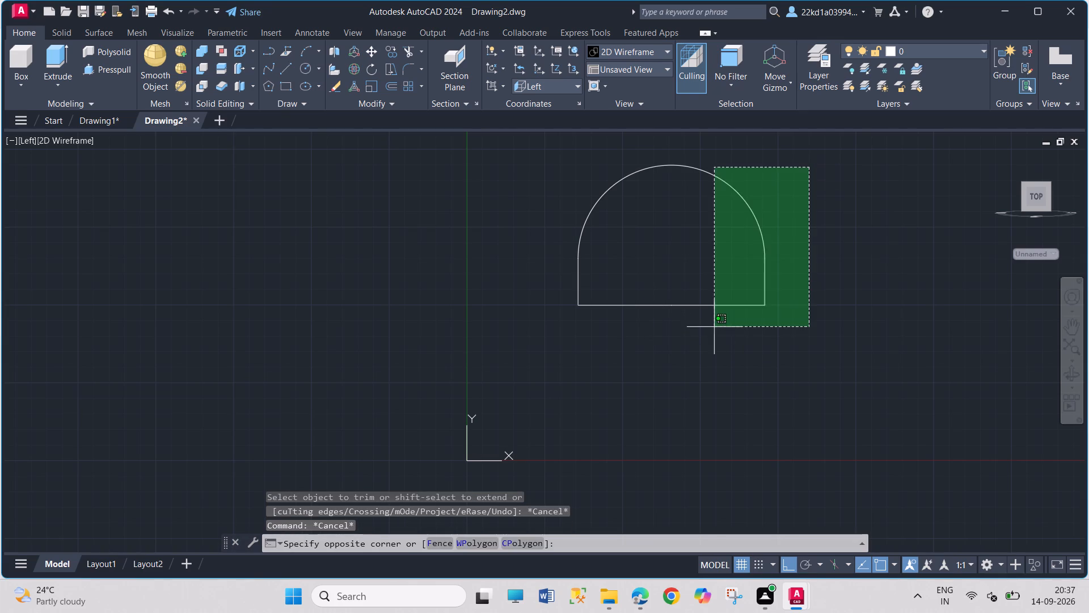
{"action": "left_click", "coordinate": [544, 353]}
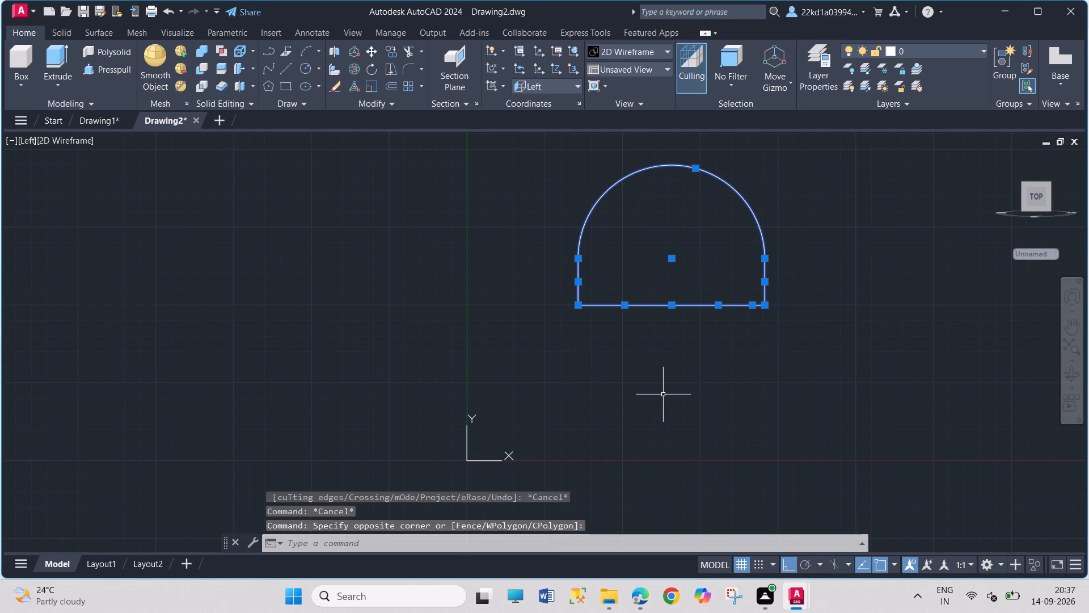
{"action": "key", "text": "j"}
{"action": "key", "text": "Return"}
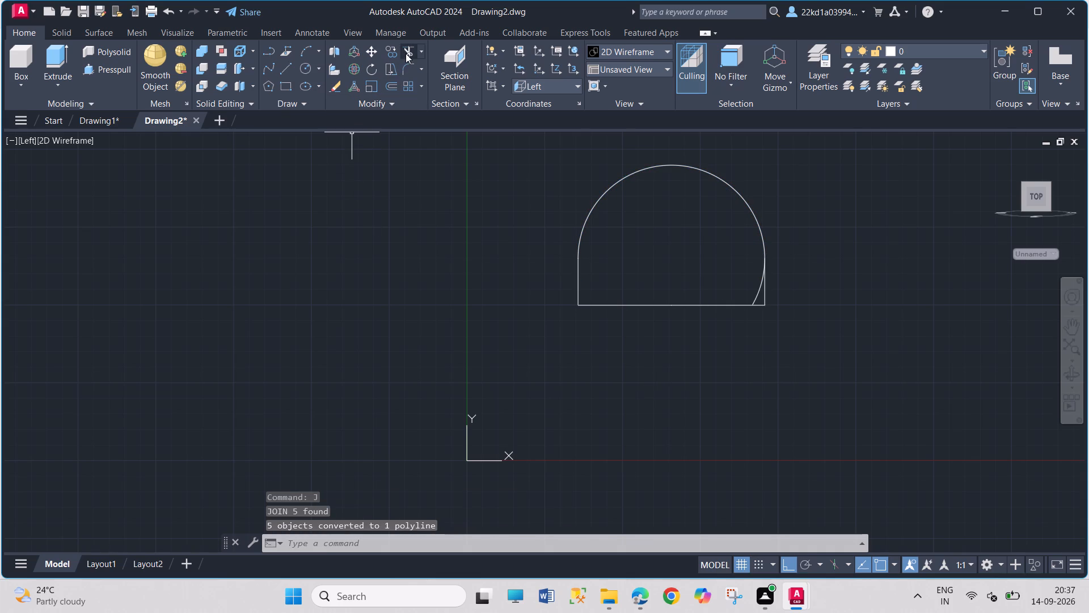
Trim the leftover arc piece inside the profile's lower-right corner.
{"action": "left_click", "coordinate": [406, 53]}
{"action": "left_click", "coordinate": [758, 291]}
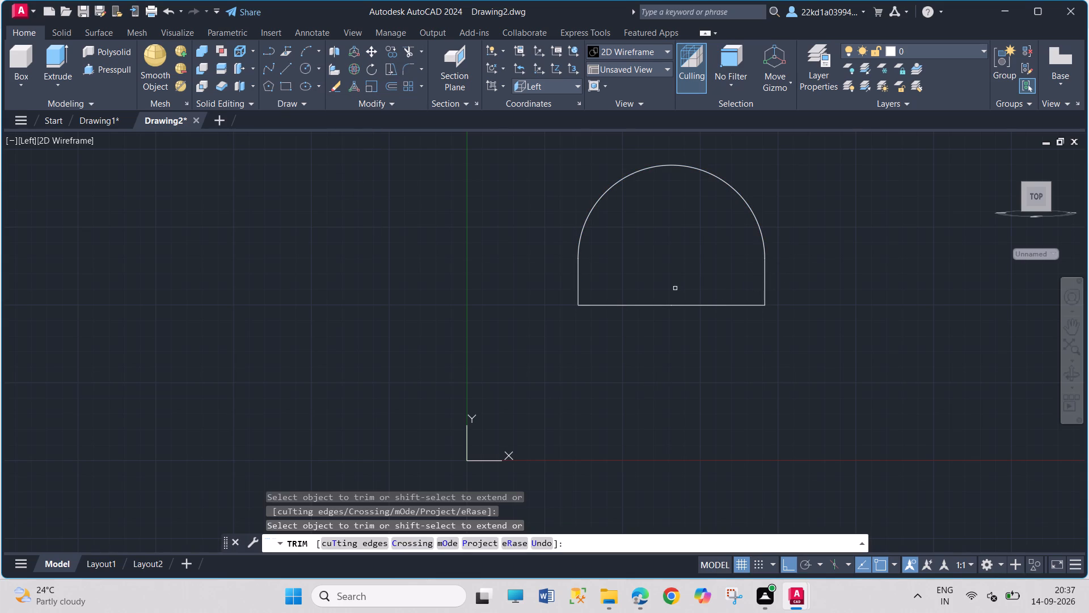
{"action": "key", "text": "Escape"}
{"action": "key", "text": "Escape"}
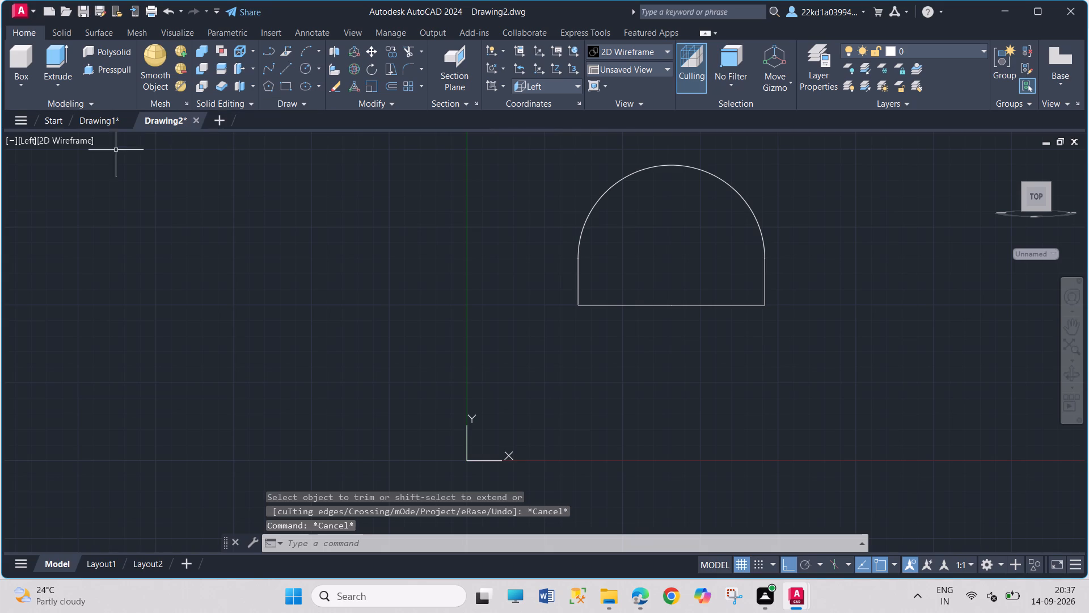
Switch the view to SW Isometric.
{"action": "left_click", "coordinate": [25, 137]}
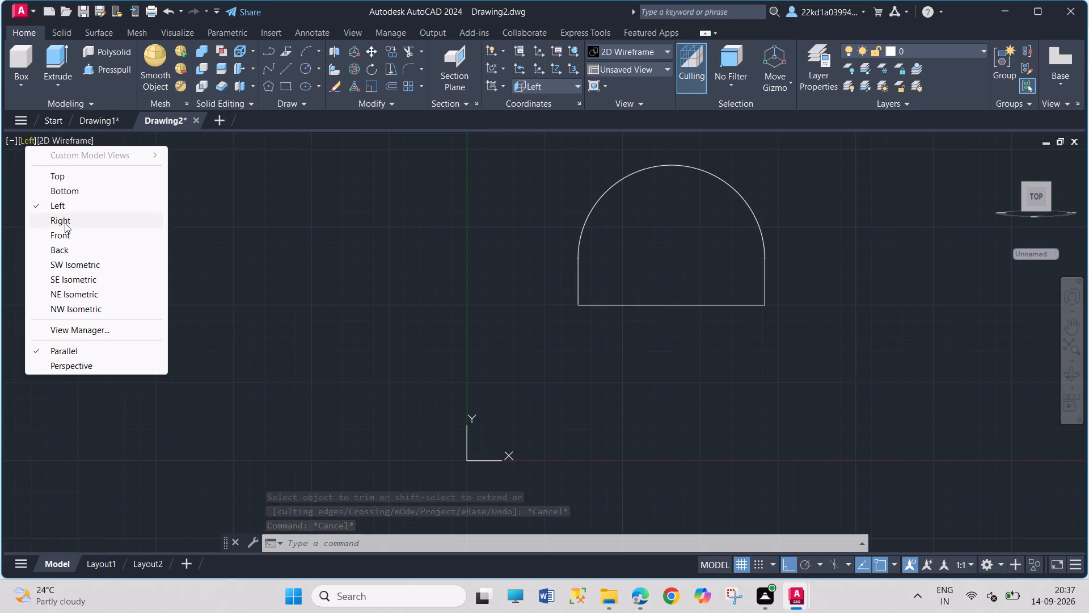
{"action": "left_click", "coordinate": [70, 262]}
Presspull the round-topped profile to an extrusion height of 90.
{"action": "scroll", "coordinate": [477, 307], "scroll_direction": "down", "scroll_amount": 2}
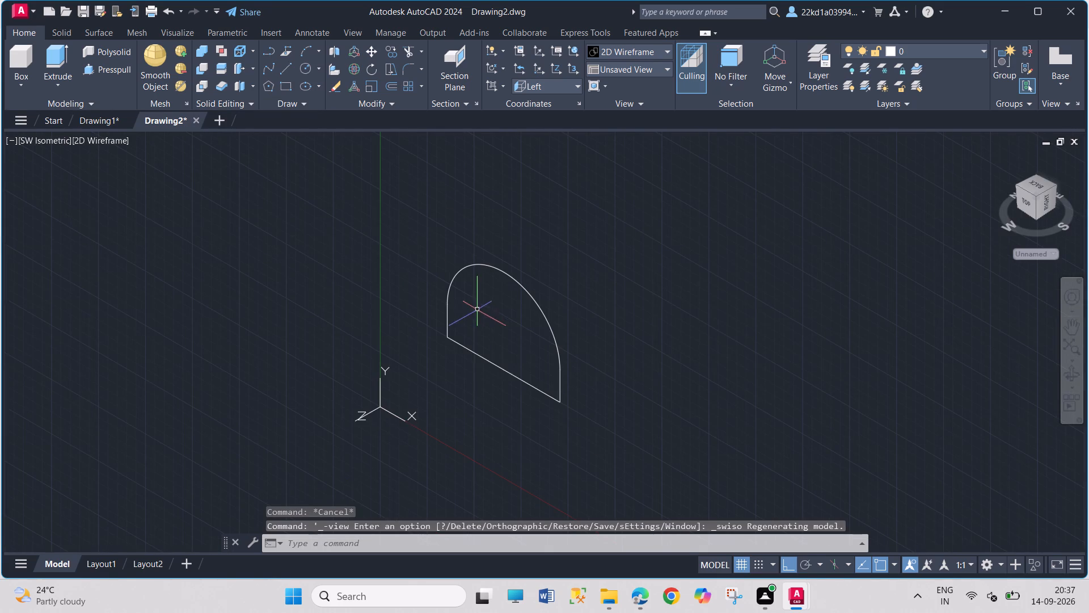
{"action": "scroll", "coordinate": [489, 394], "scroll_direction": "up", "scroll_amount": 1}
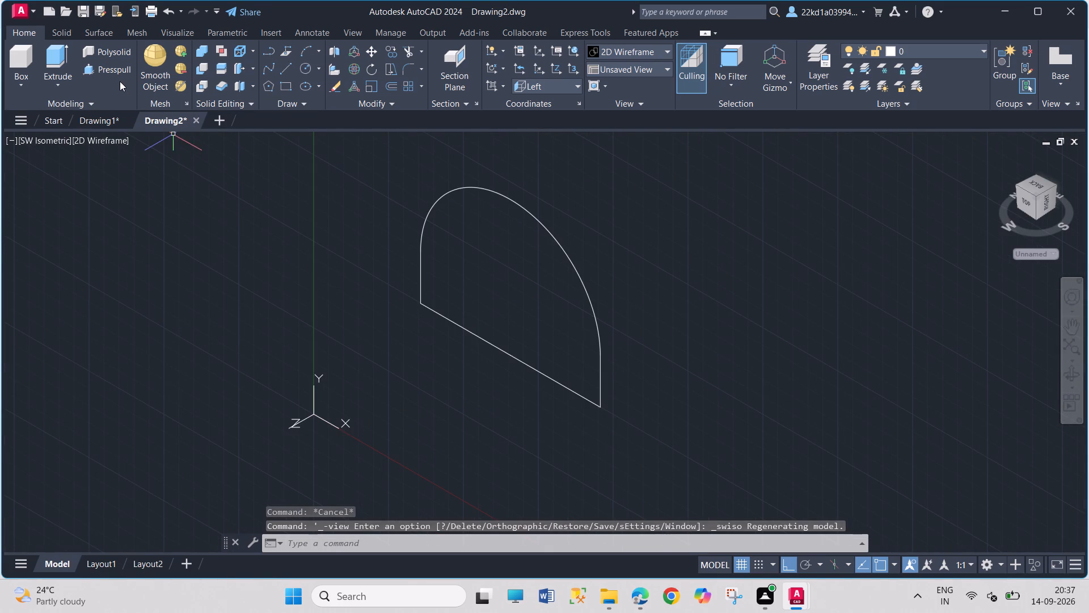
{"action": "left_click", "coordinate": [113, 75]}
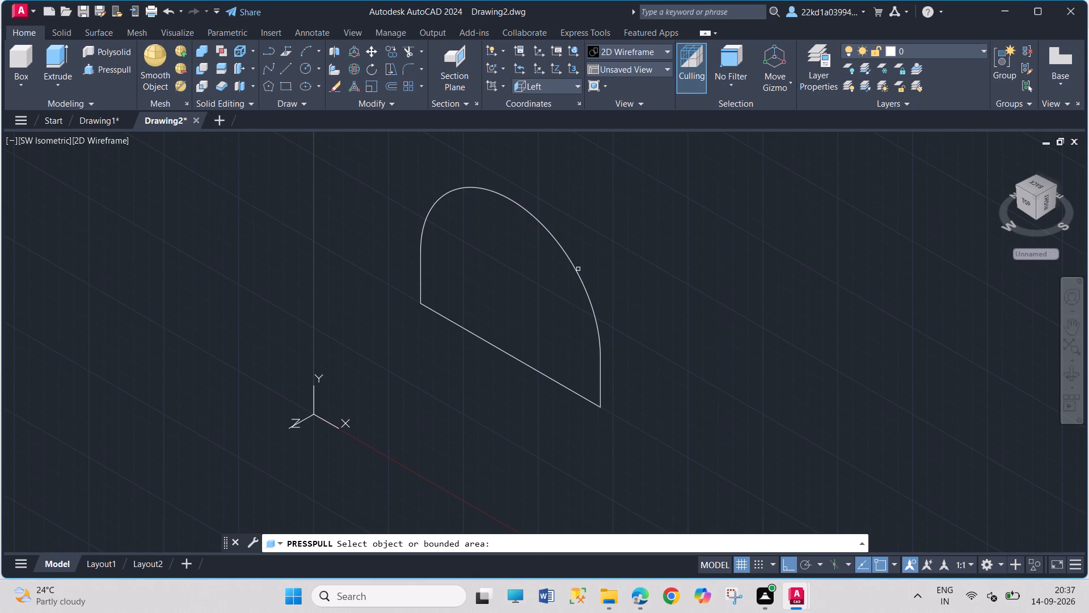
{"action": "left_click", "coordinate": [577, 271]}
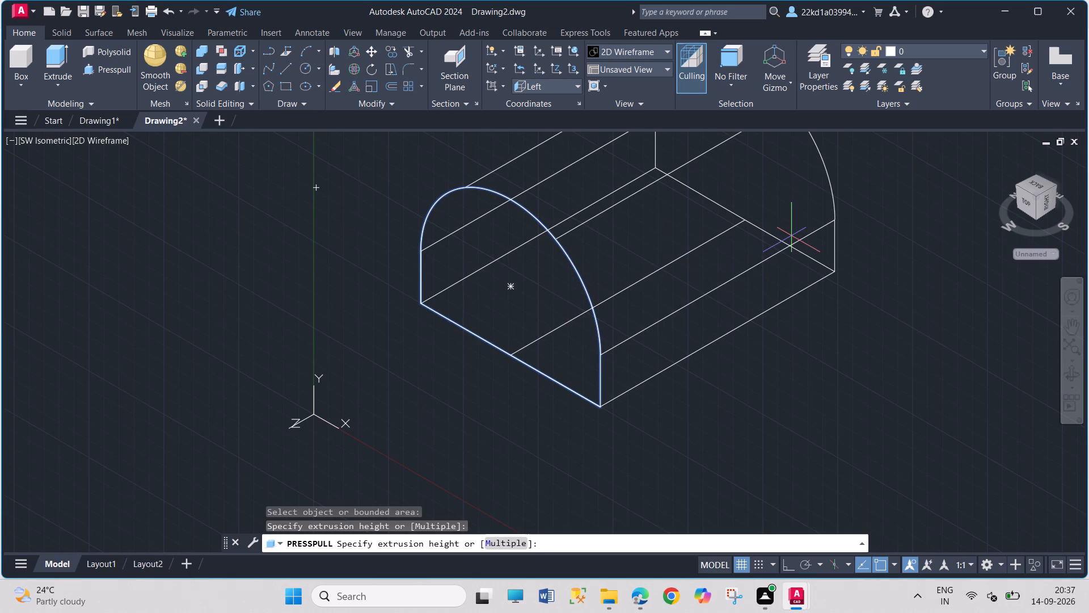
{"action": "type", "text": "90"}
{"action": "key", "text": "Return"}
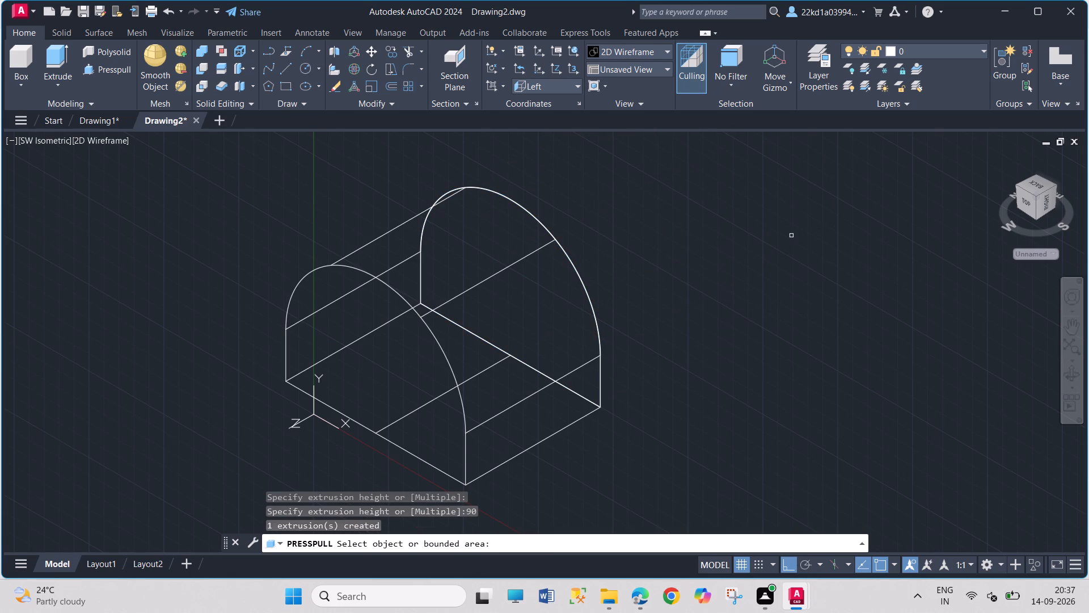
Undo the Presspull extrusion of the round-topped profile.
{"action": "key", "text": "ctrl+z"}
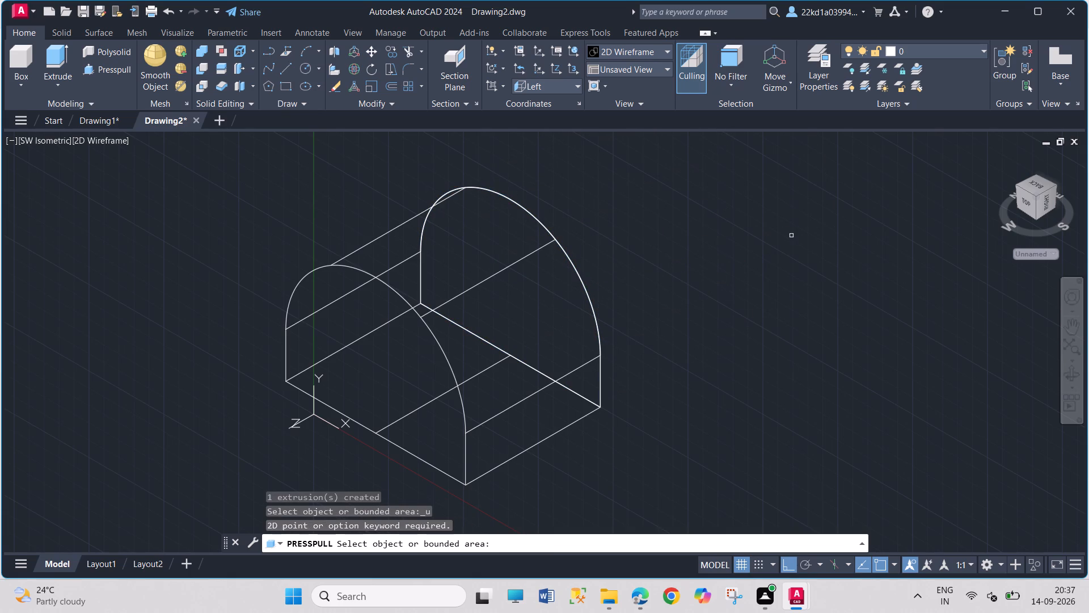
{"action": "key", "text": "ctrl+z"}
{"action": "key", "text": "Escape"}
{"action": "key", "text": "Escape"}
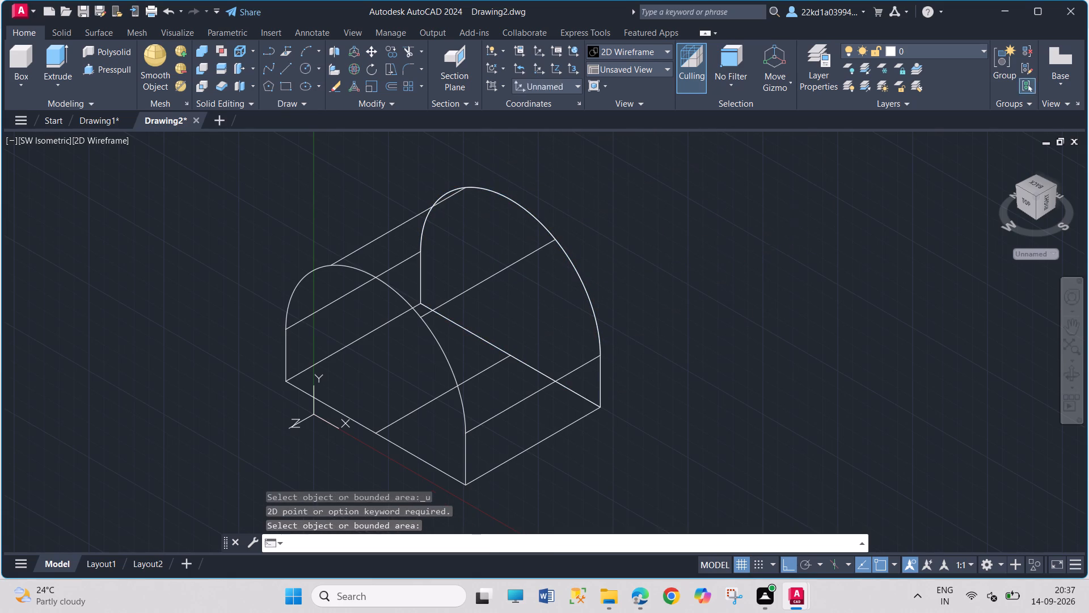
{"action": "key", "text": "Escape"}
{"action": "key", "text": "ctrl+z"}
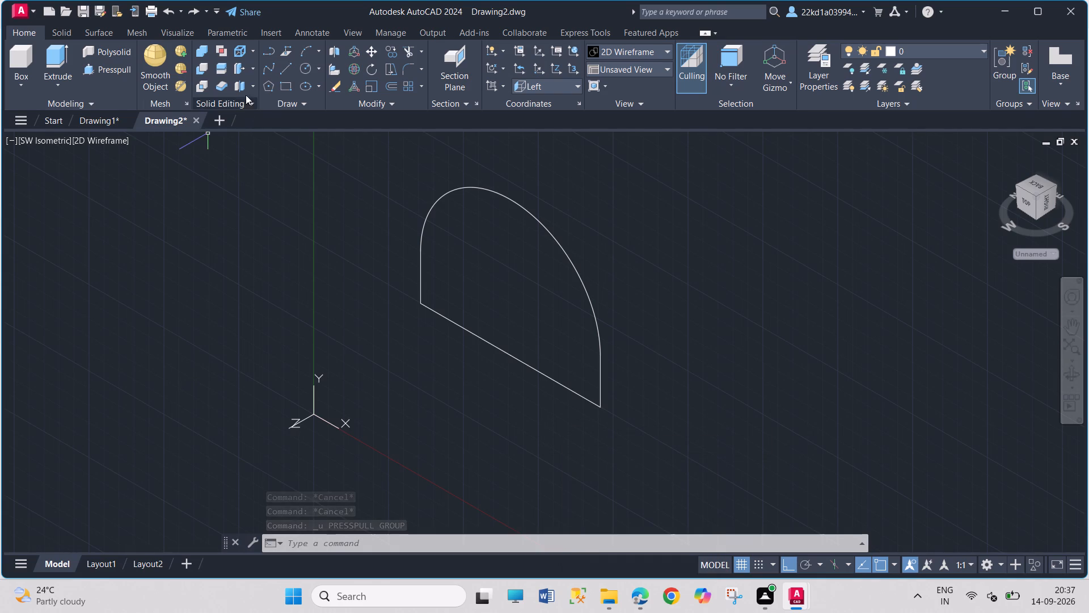
Presspull the round-topped profile to an extrusion height of -190.
{"action": "left_click", "coordinate": [118, 71]}
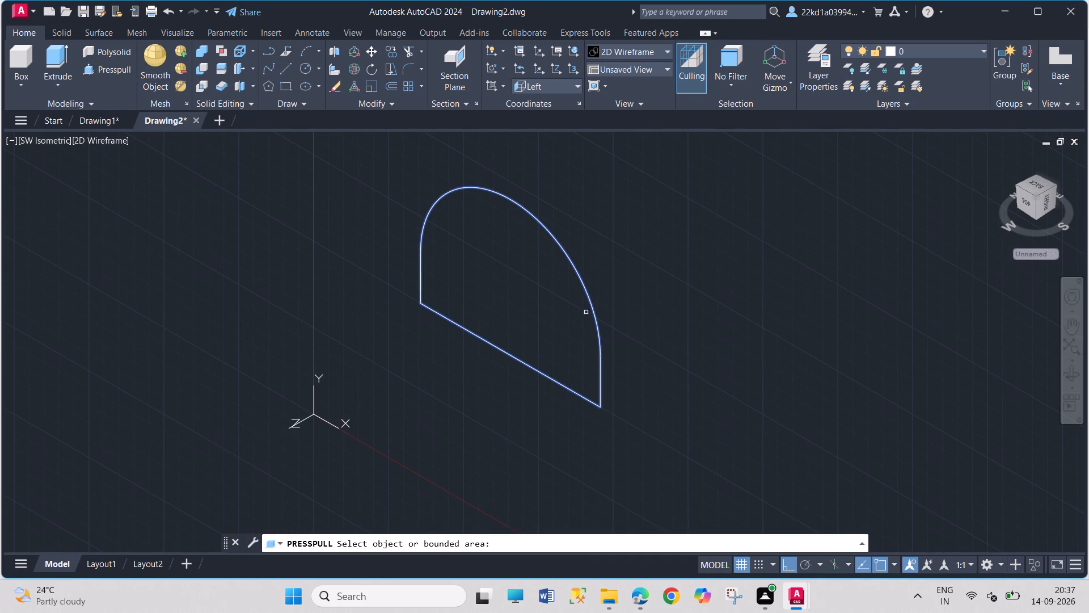
{"action": "left_click", "coordinate": [592, 310]}
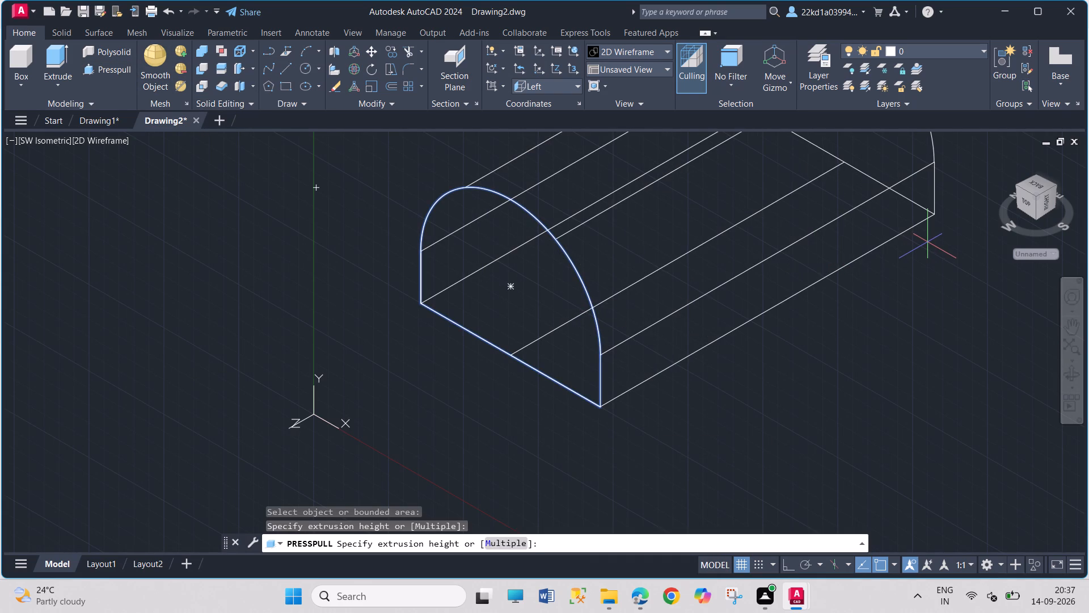
{"action": "type", "text": "-190"}
{"action": "key", "text": "Return"}
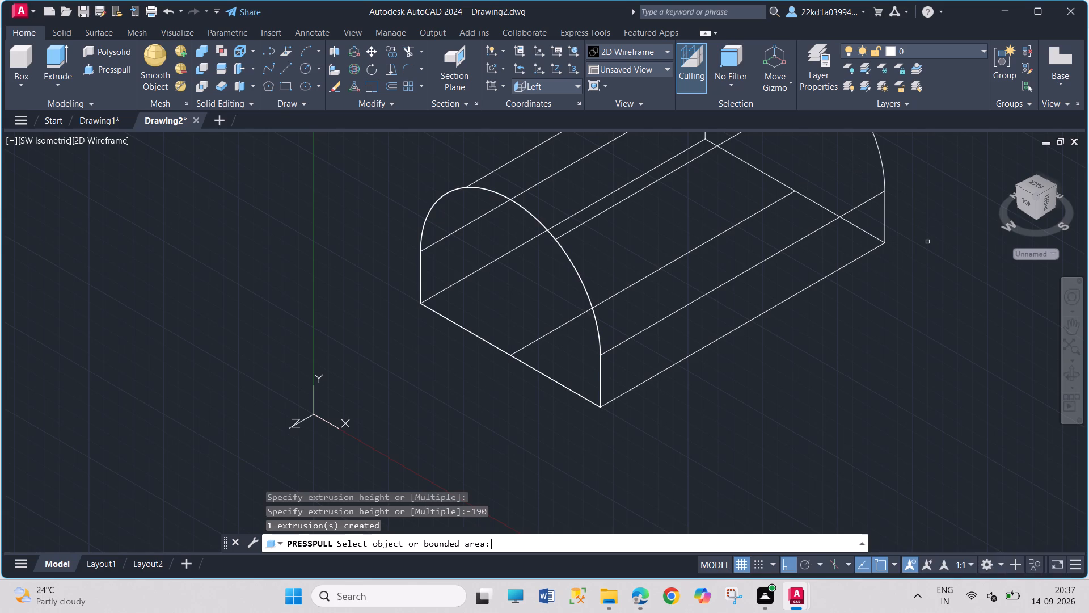
{"action": "key", "text": "Escape"}
{"action": "key", "text": "Escape"}
{"action": "key", "text": "Escape"}
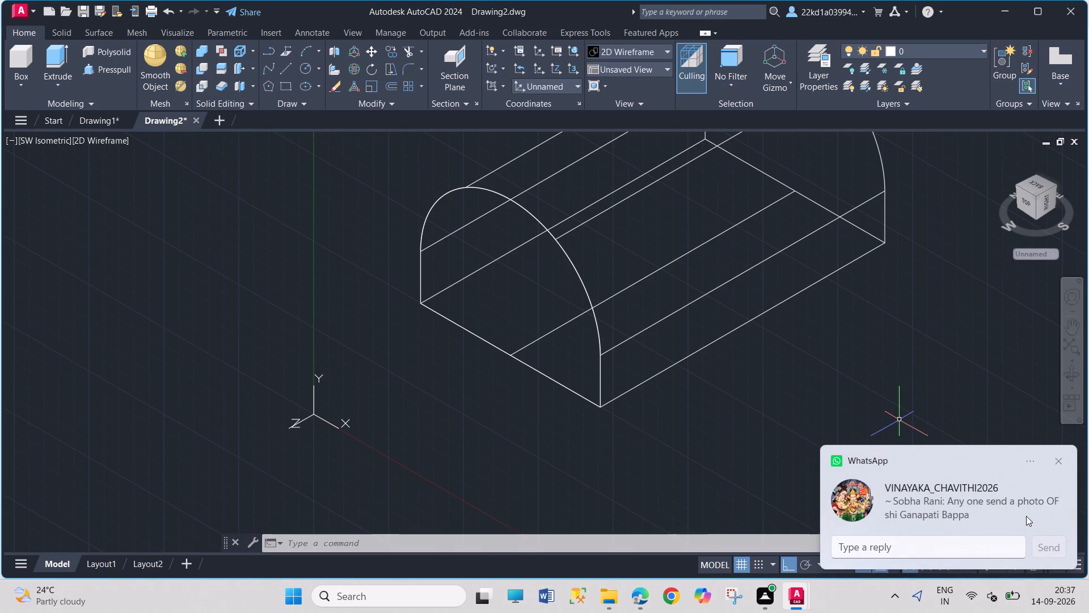
Set the visual style to Shaded and dismiss the Fast Shaded Mode tip.
{"action": "left_click", "coordinate": [98, 139]}
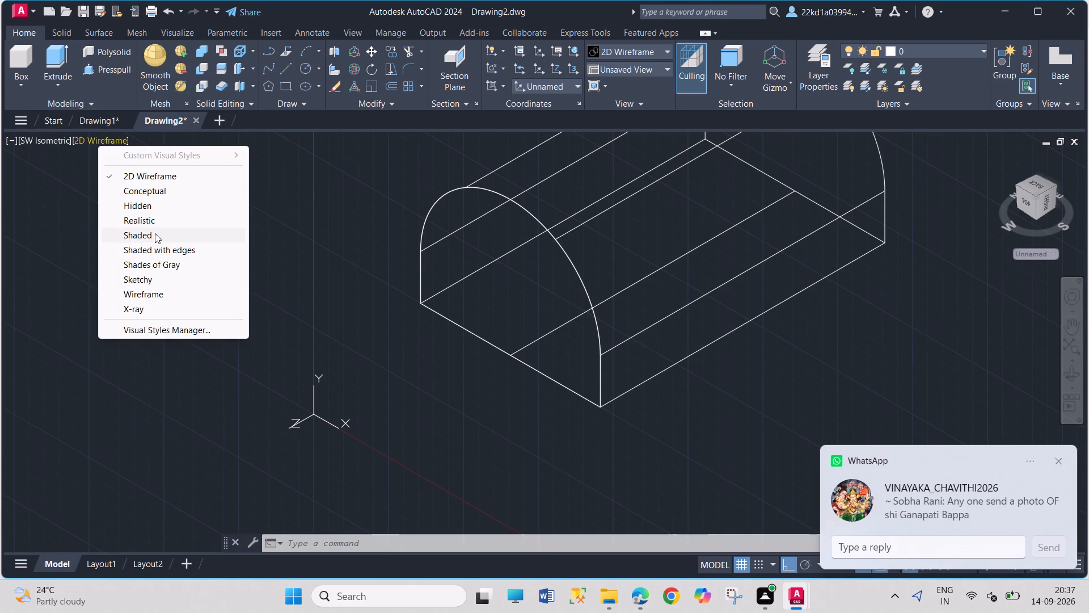
{"action": "left_click", "coordinate": [155, 233]}
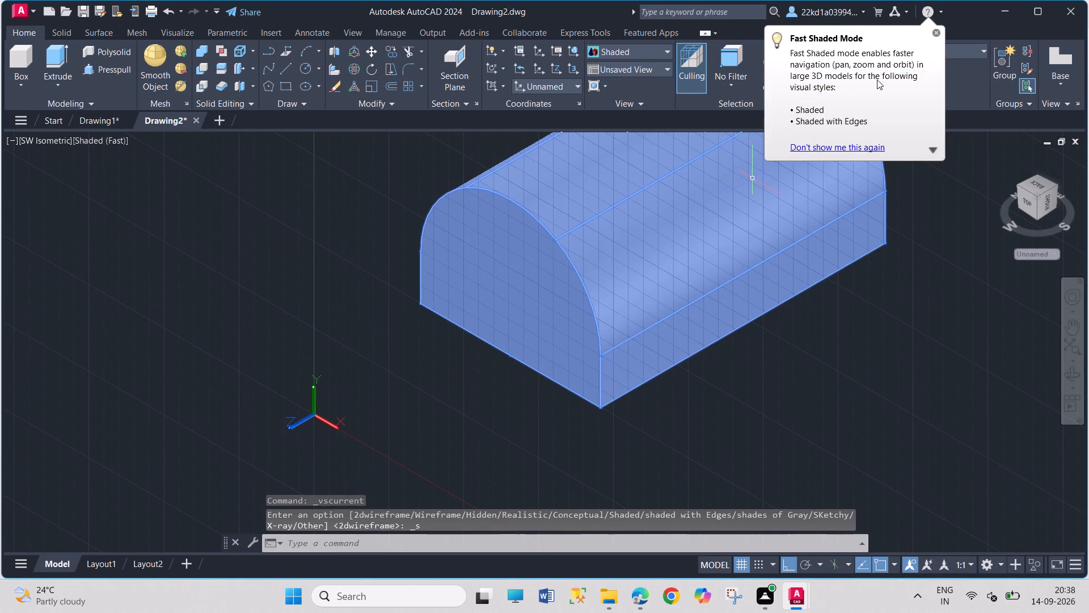
{"action": "left_click", "coordinate": [939, 32]}
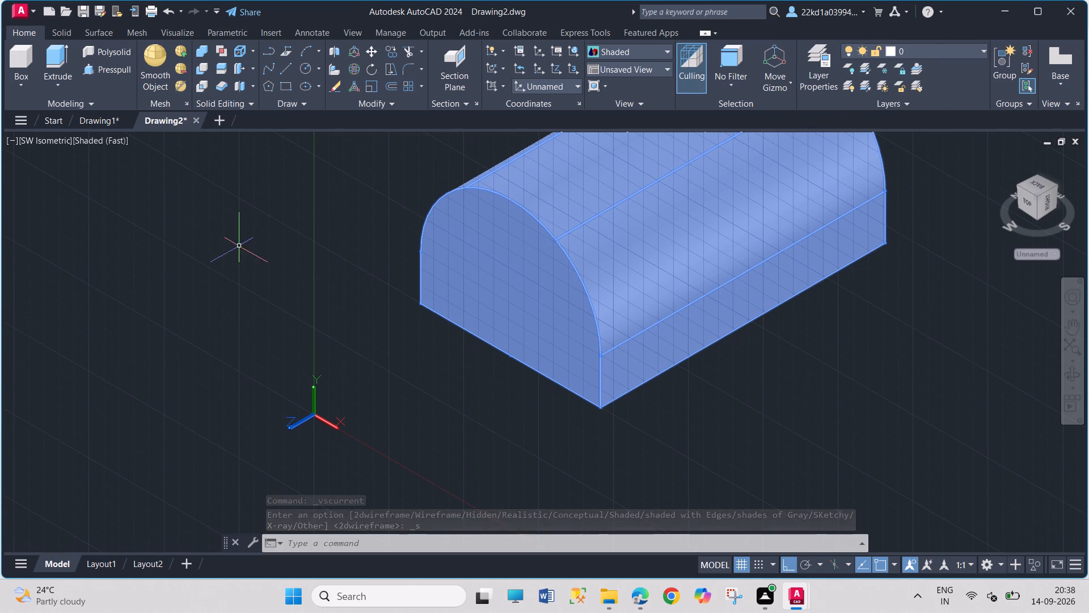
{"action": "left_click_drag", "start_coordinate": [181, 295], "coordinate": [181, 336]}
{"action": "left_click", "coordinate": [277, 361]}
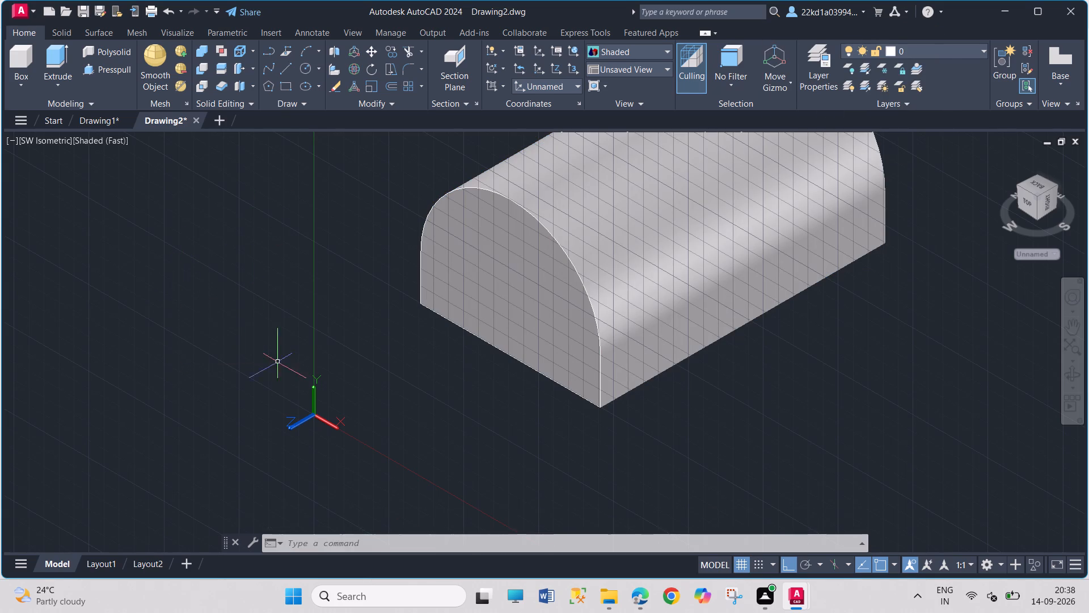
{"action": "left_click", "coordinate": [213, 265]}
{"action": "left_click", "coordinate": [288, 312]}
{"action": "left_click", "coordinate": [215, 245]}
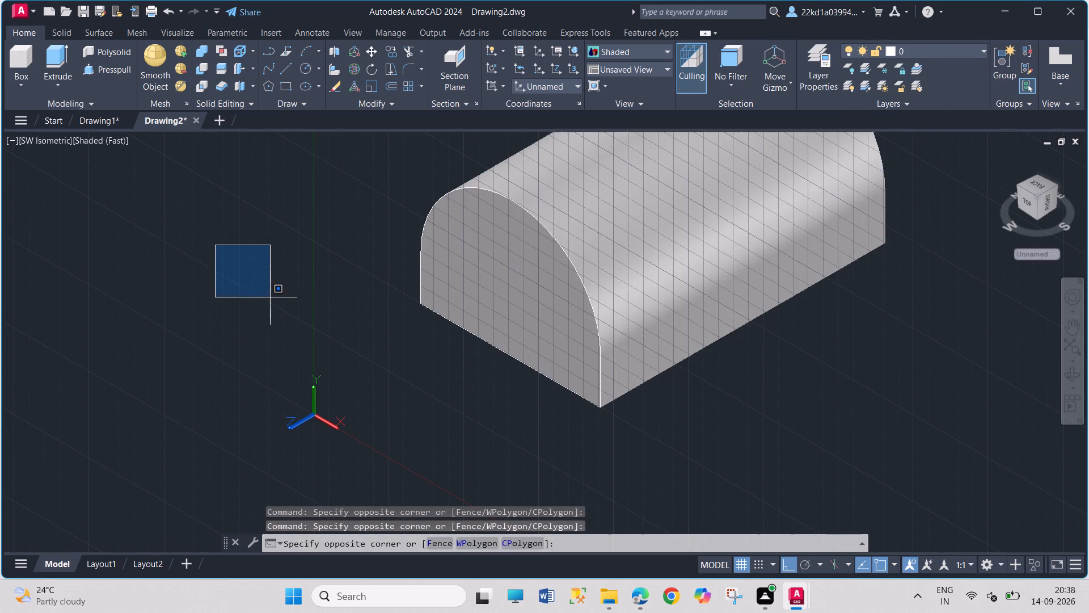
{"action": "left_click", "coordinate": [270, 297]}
Close Drawing1 without saving its changes.
{"action": "left_click", "coordinate": [128, 120]}
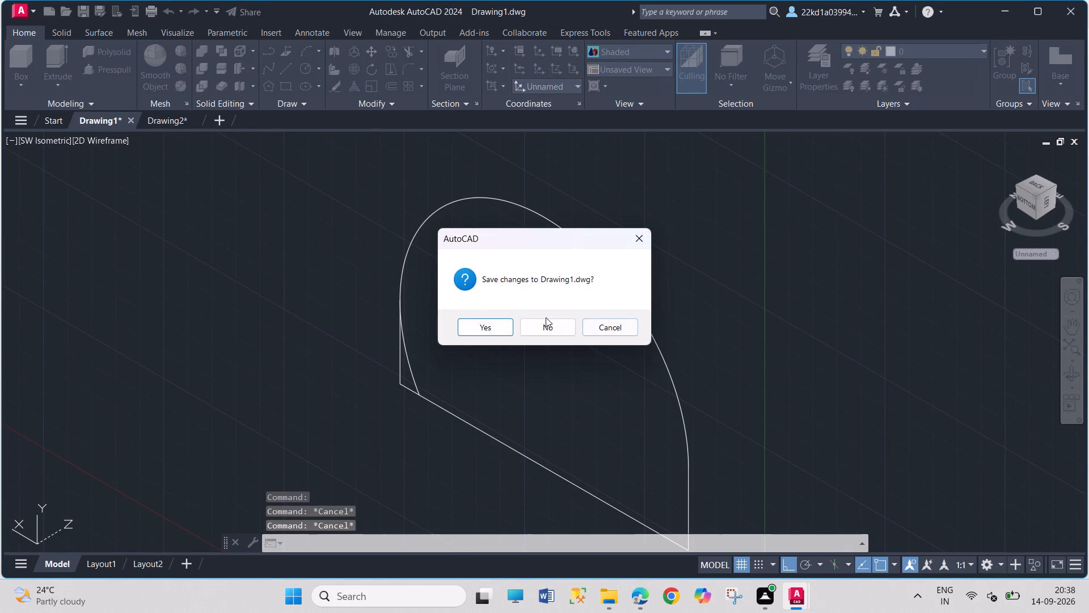
{"action": "left_click", "coordinate": [539, 328]}
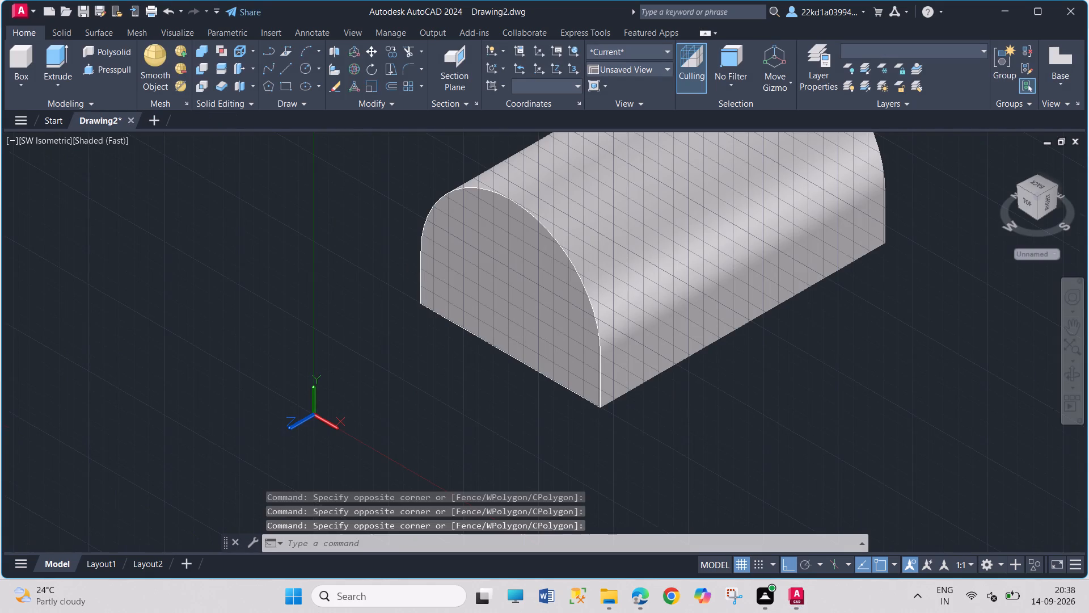
Switch the view of the round-topped block to Left.
{"action": "scroll", "coordinate": [783, 318], "scroll_direction": "down", "scroll_amount": 2}
{"action": "scroll", "coordinate": [846, 253], "scroll_direction": "up", "scroll_amount": 1}
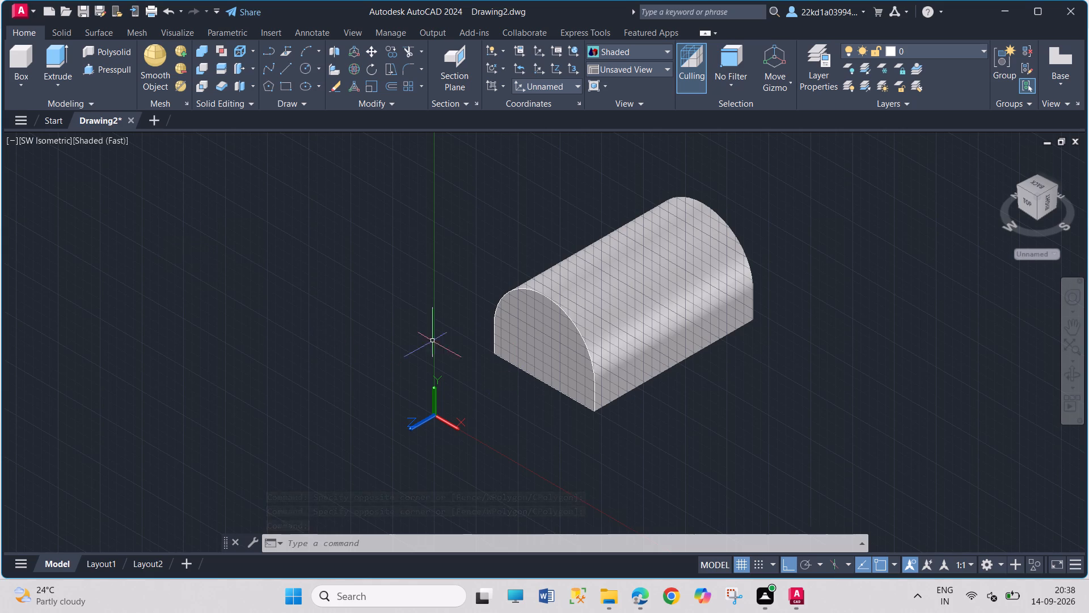
{"action": "left_click", "coordinate": [38, 141]}
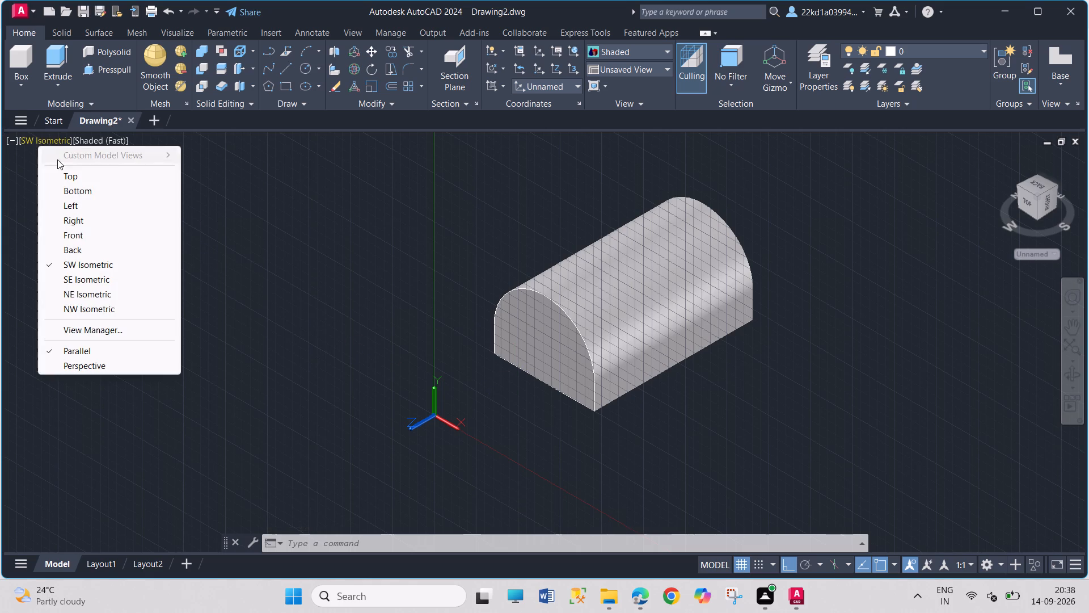
{"action": "left_click", "coordinate": [90, 210]}
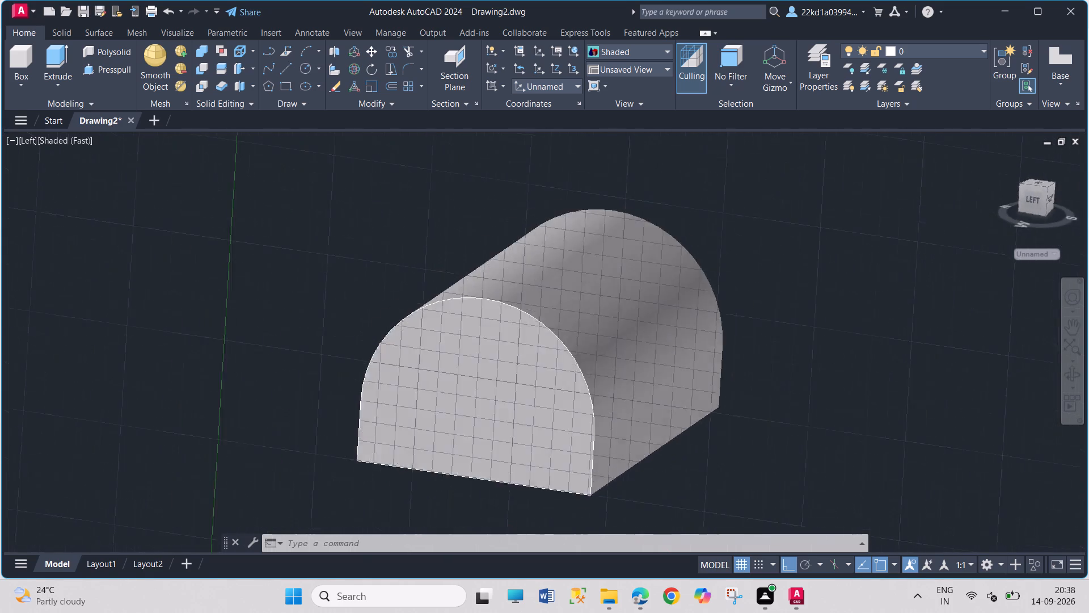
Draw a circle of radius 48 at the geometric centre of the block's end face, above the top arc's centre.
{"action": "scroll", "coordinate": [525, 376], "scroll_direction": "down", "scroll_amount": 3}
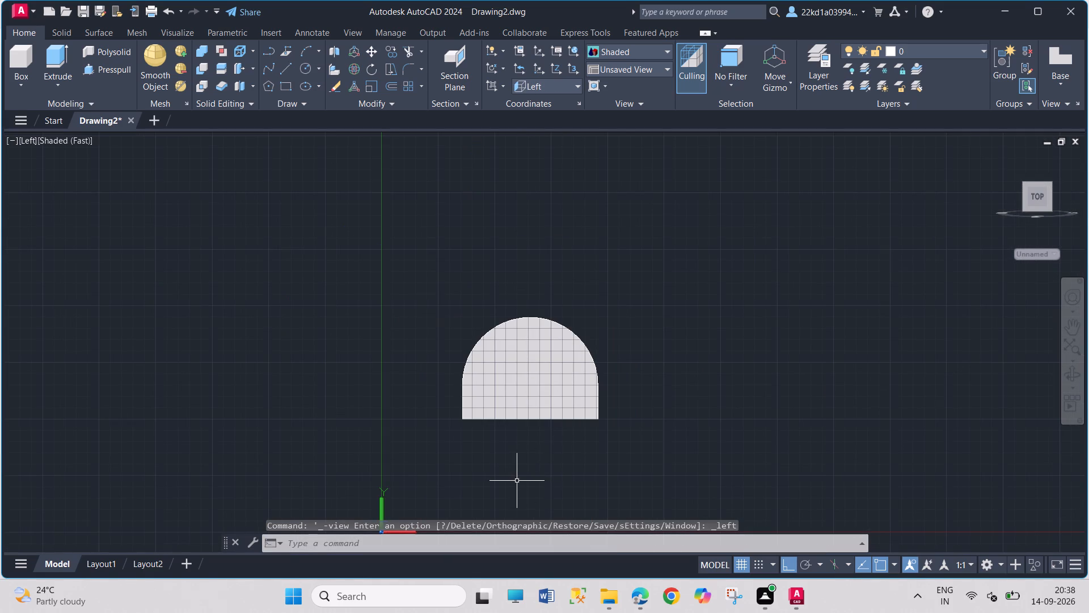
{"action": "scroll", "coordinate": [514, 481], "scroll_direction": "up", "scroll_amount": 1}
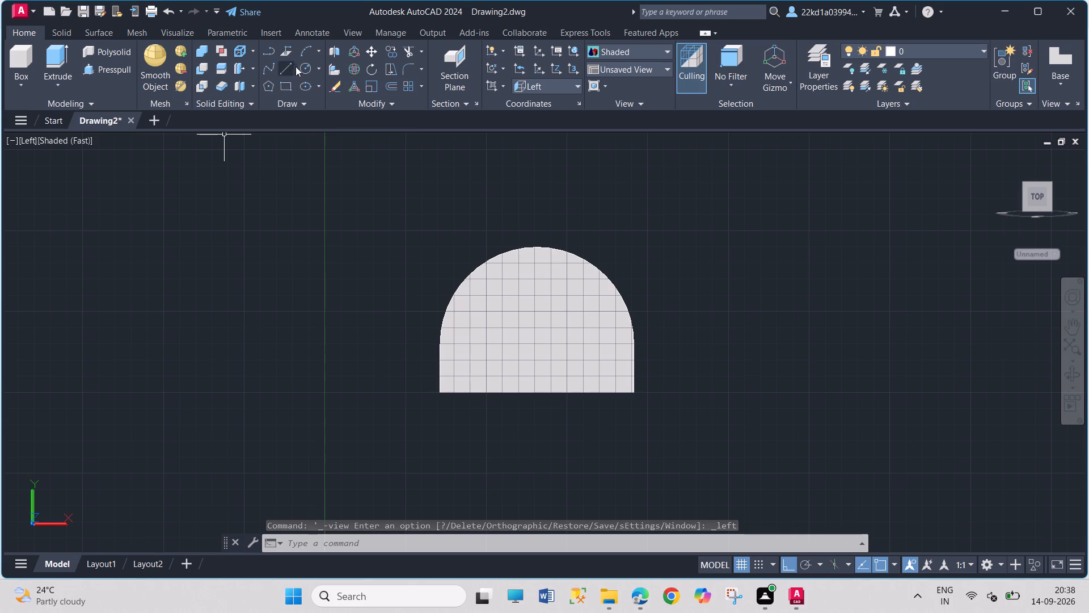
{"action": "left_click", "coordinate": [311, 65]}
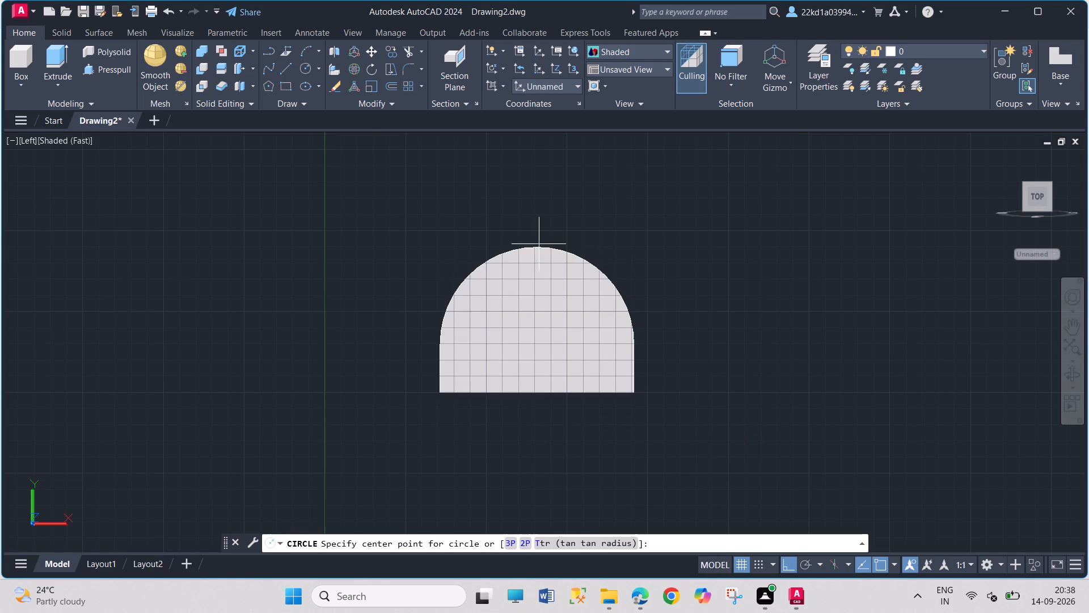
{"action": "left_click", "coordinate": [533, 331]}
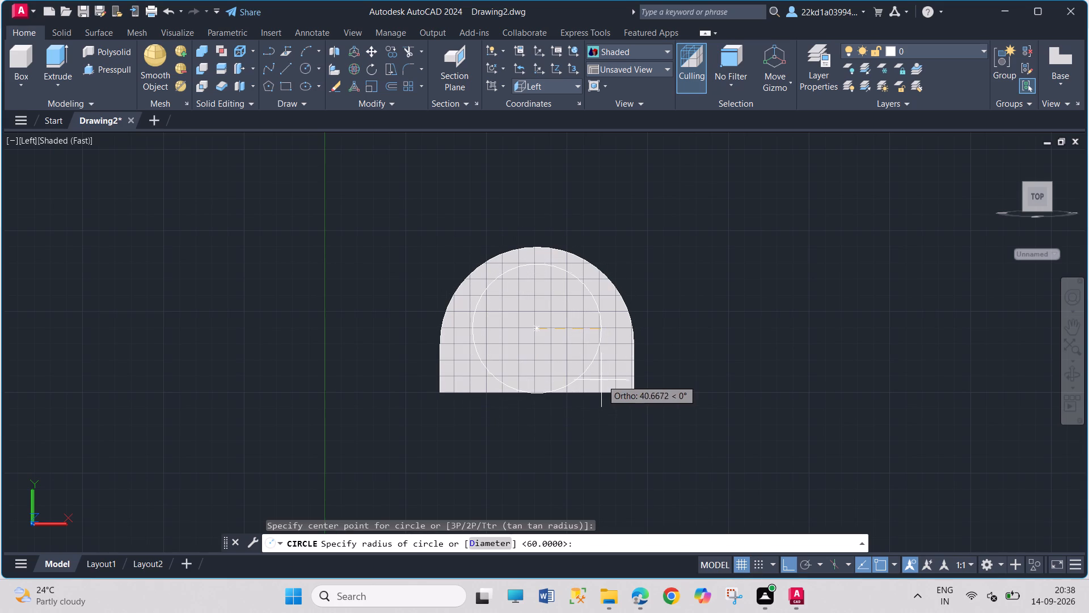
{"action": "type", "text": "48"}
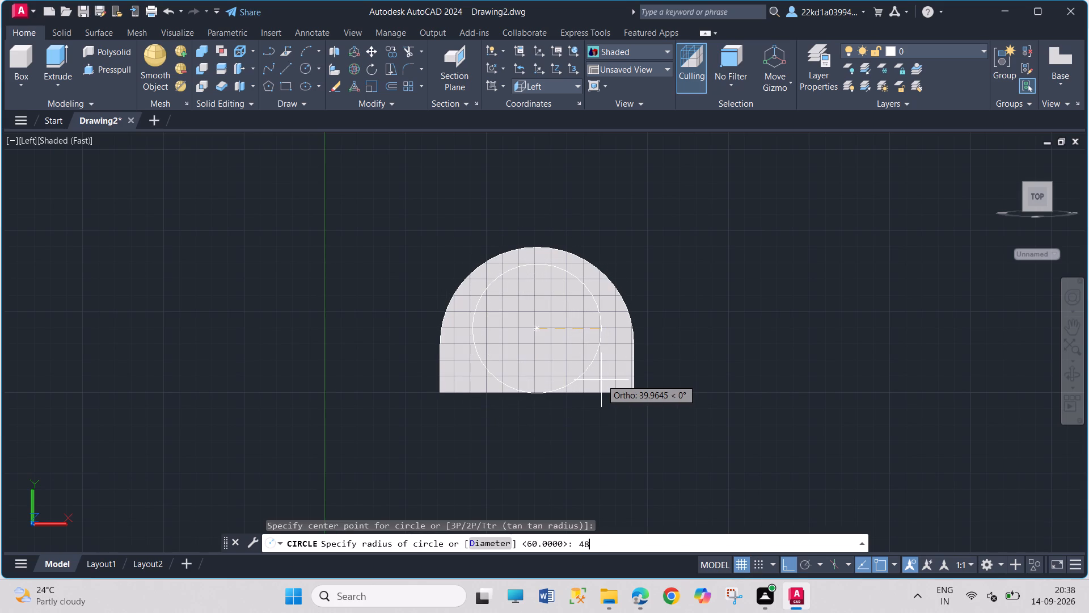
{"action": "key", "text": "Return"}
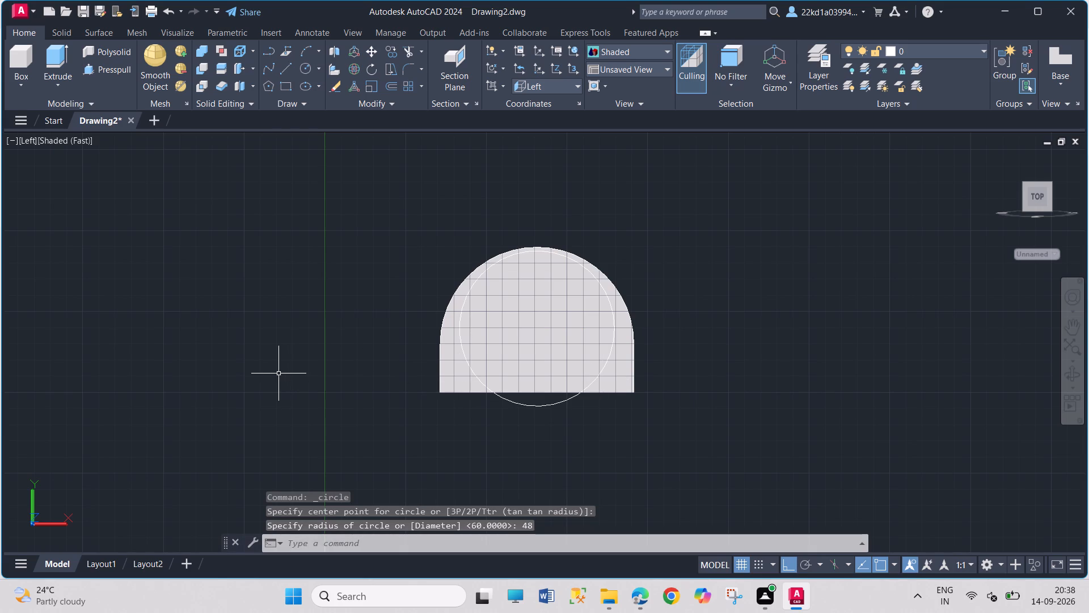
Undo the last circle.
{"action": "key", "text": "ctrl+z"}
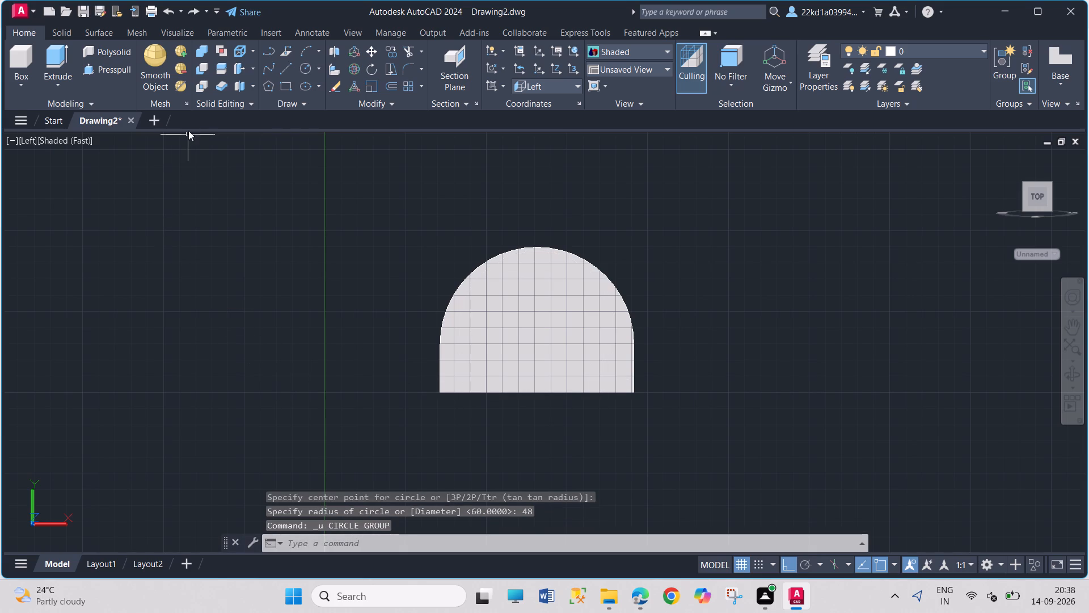
Draw a circle of radius 48 on the block's end face, centred on the rounded top's arc centre.
{"action": "left_click", "coordinate": [304, 69]}
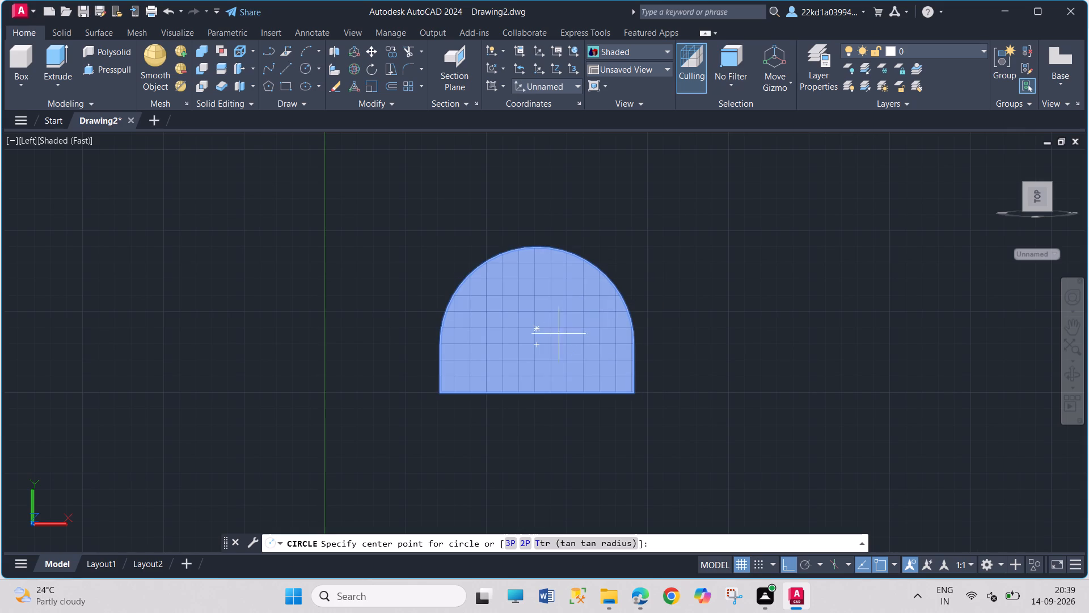
{"action": "left_click", "coordinate": [535, 346]}
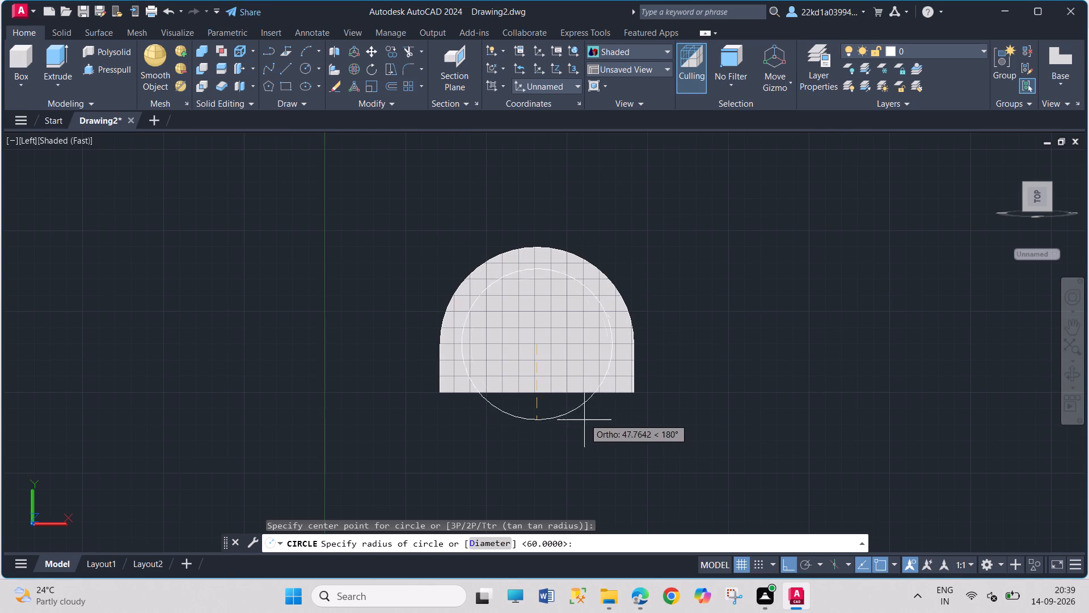
{"action": "type", "text": "48"}
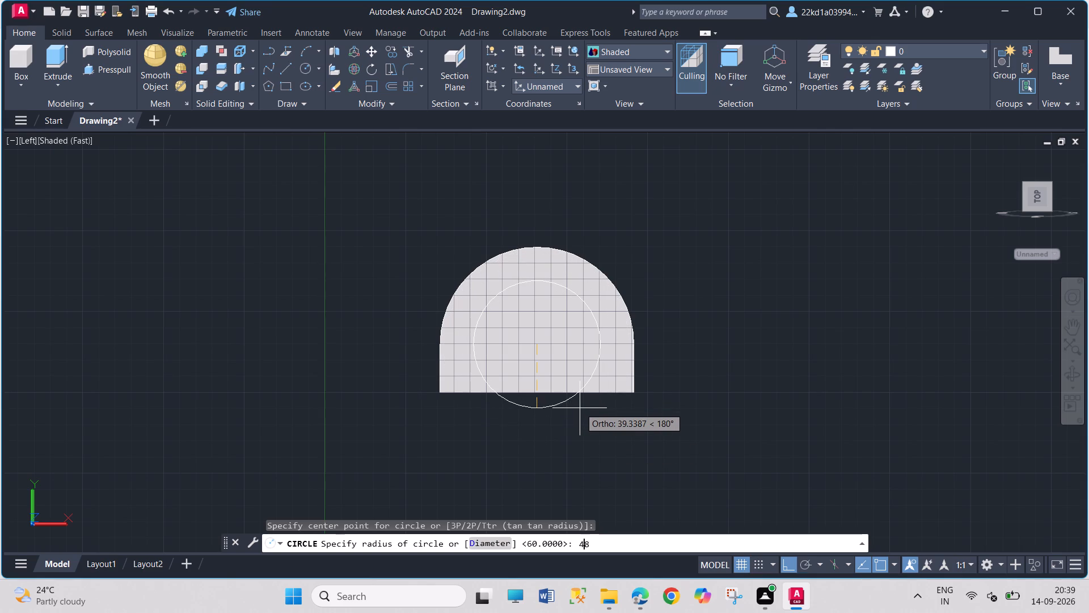
{"action": "key", "text": "Return"}
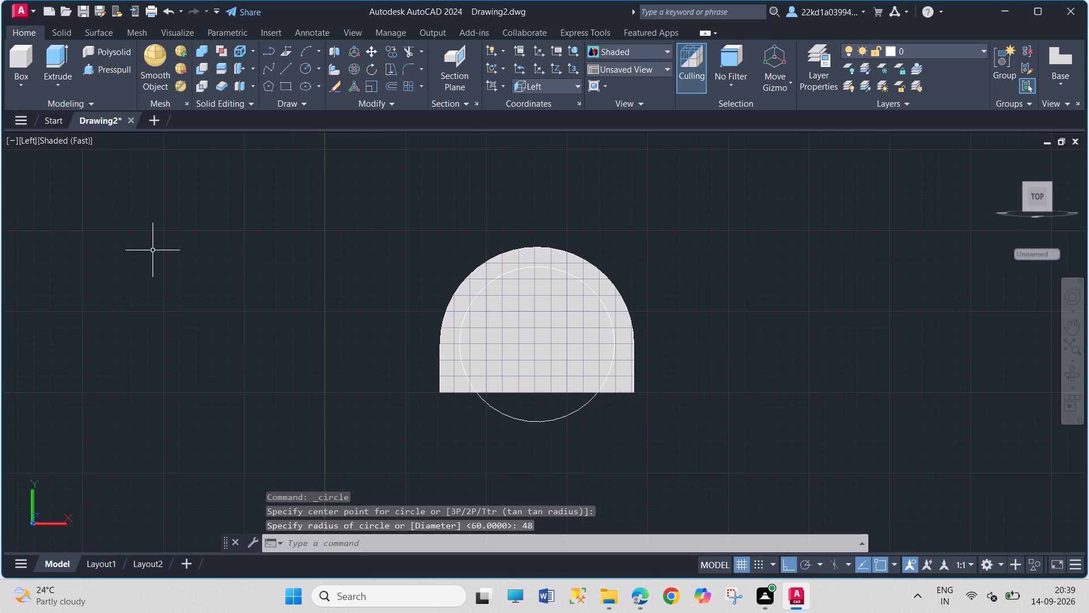
{"action": "key", "text": "Escape"}
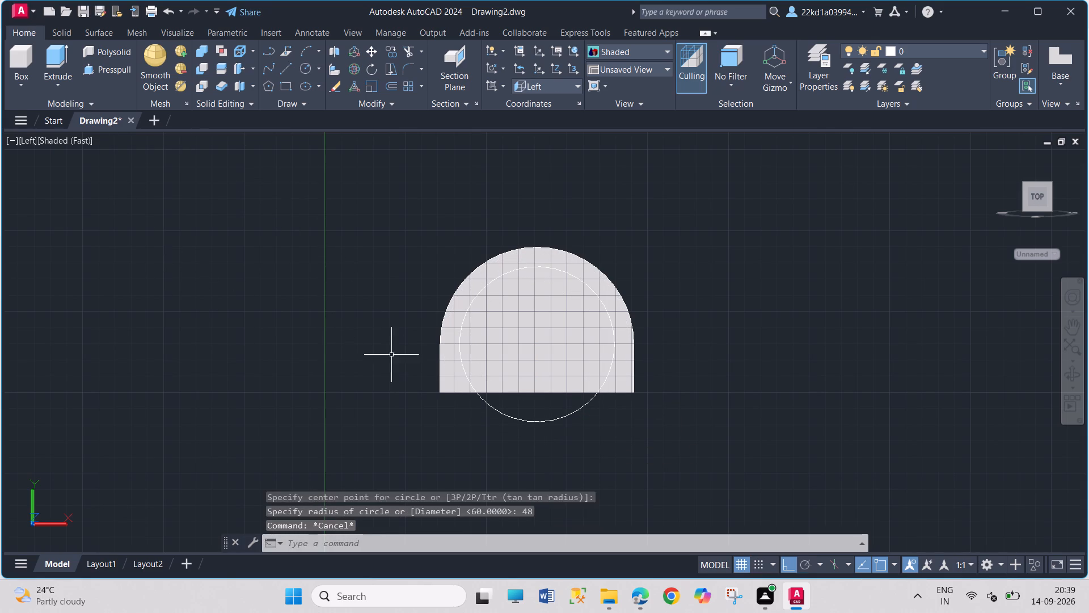
Delete the round-topped block together with the circle drawn on its end face.
{"action": "key", "text": "Escape"}
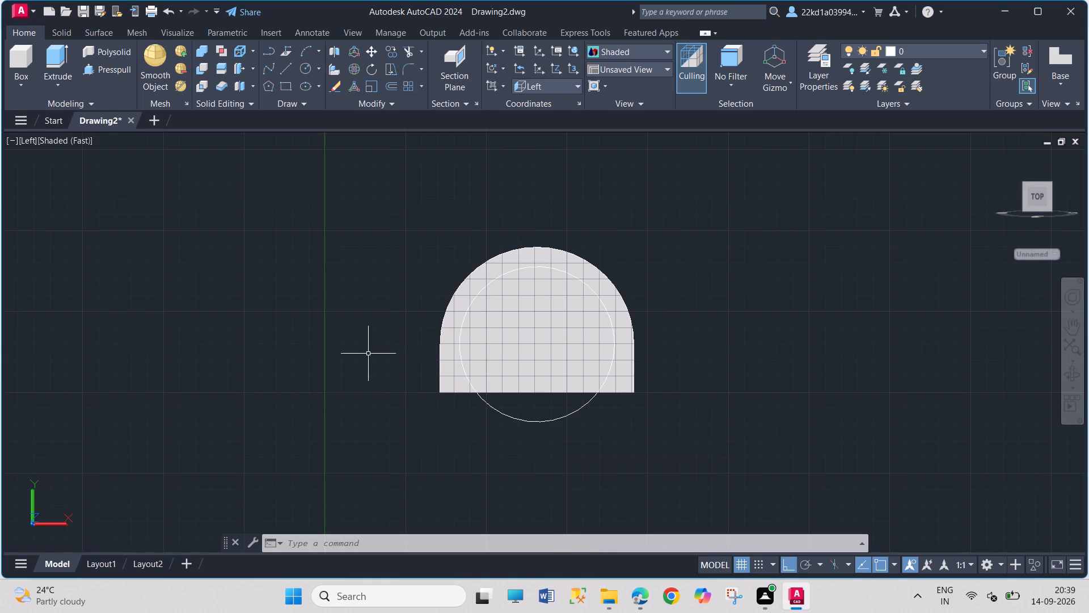
{"action": "key", "text": "Escape"}
{"action": "key", "text": "Escape"}
{"action": "left_click_drag", "start_coordinate": [706, 171], "coordinate": [708, 195]}
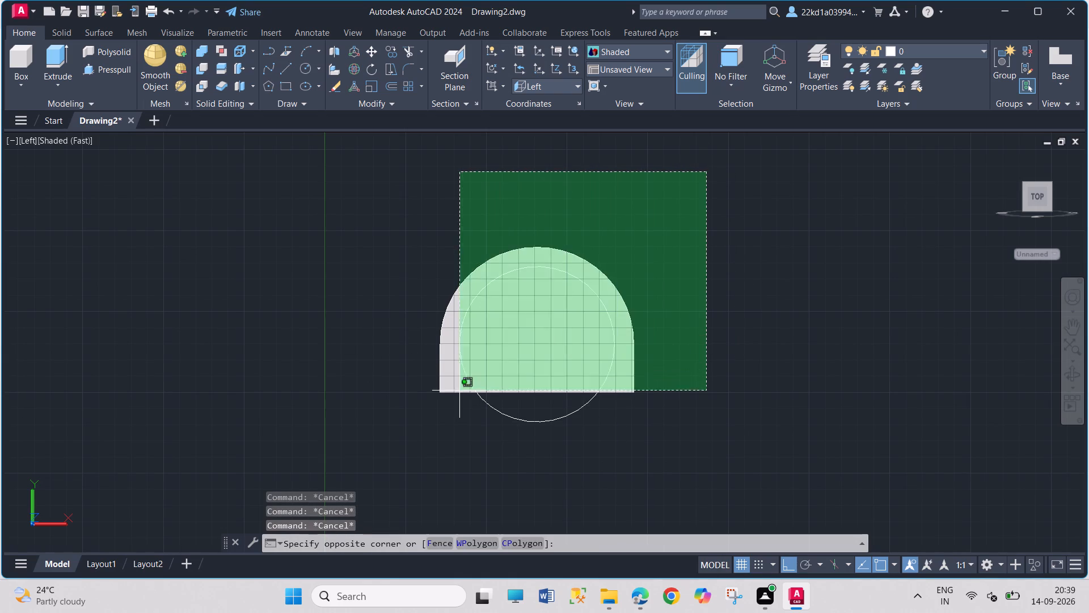
{"action": "left_click", "coordinate": [352, 447]}
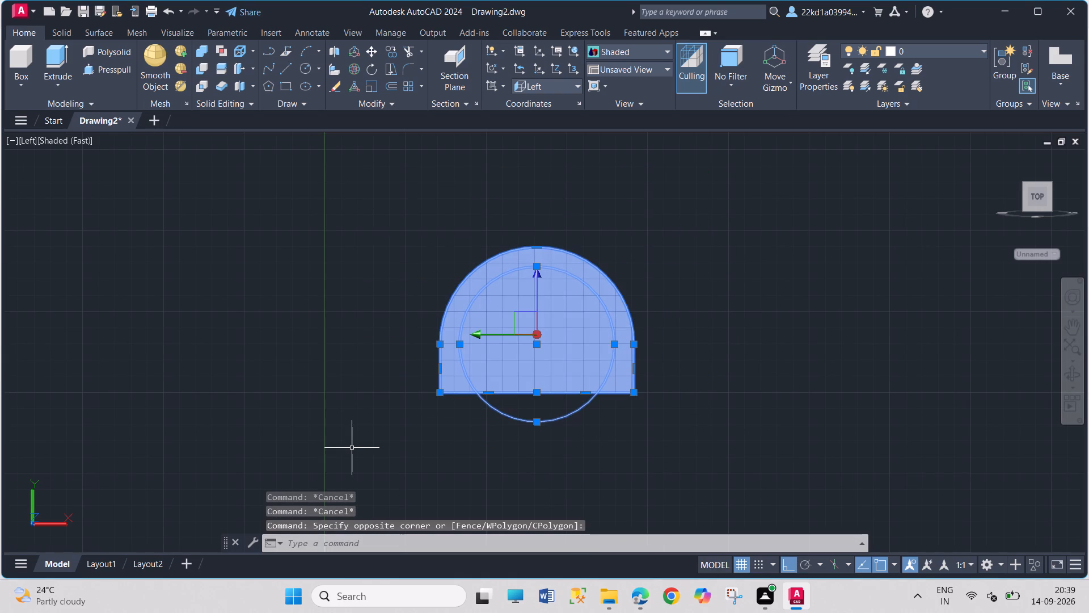
{"action": "key", "text": "Delete"}
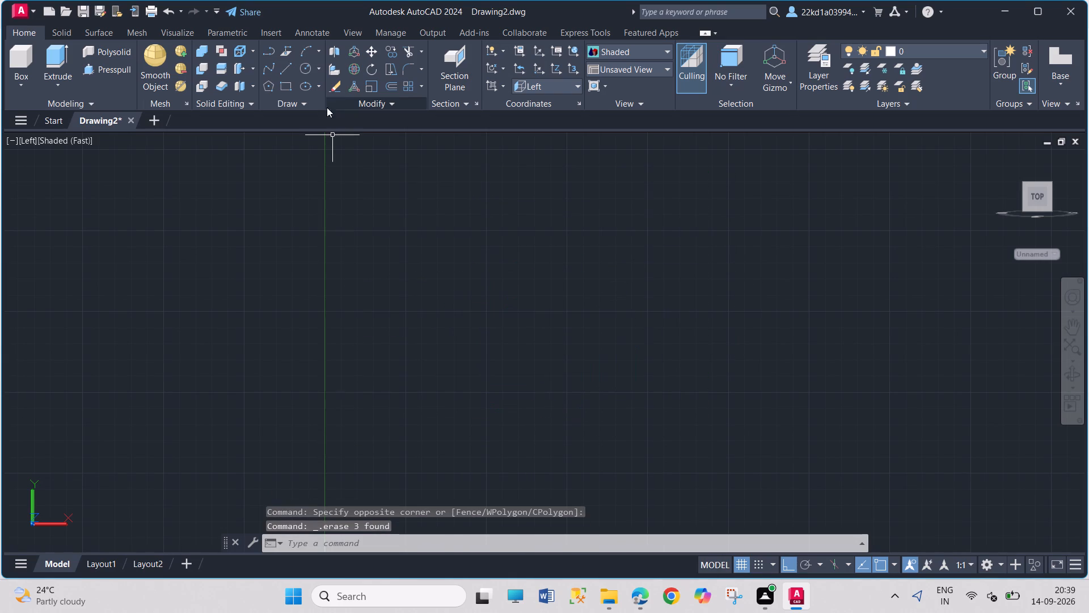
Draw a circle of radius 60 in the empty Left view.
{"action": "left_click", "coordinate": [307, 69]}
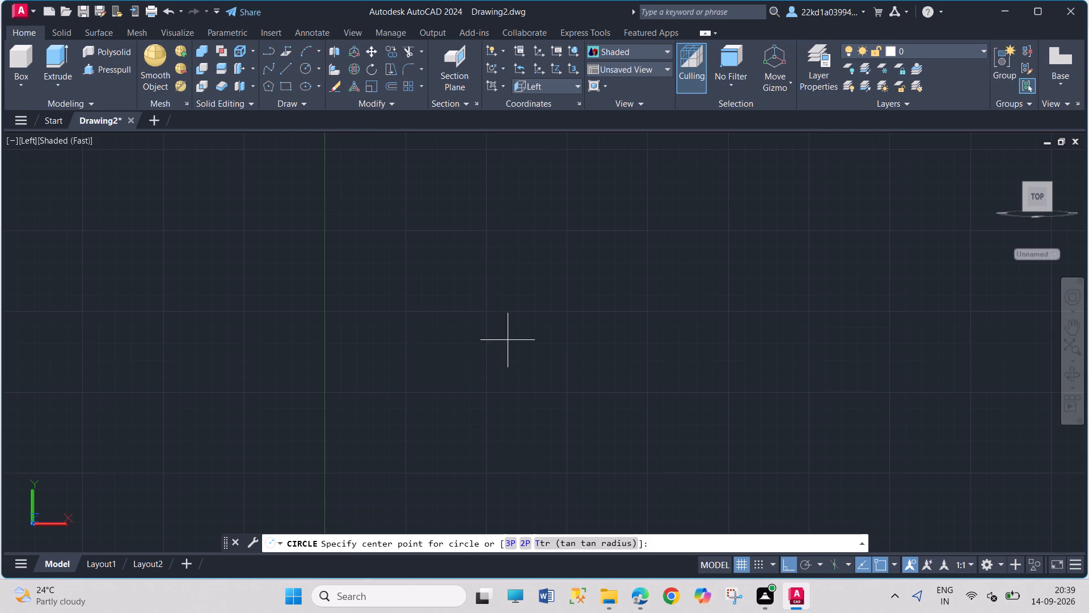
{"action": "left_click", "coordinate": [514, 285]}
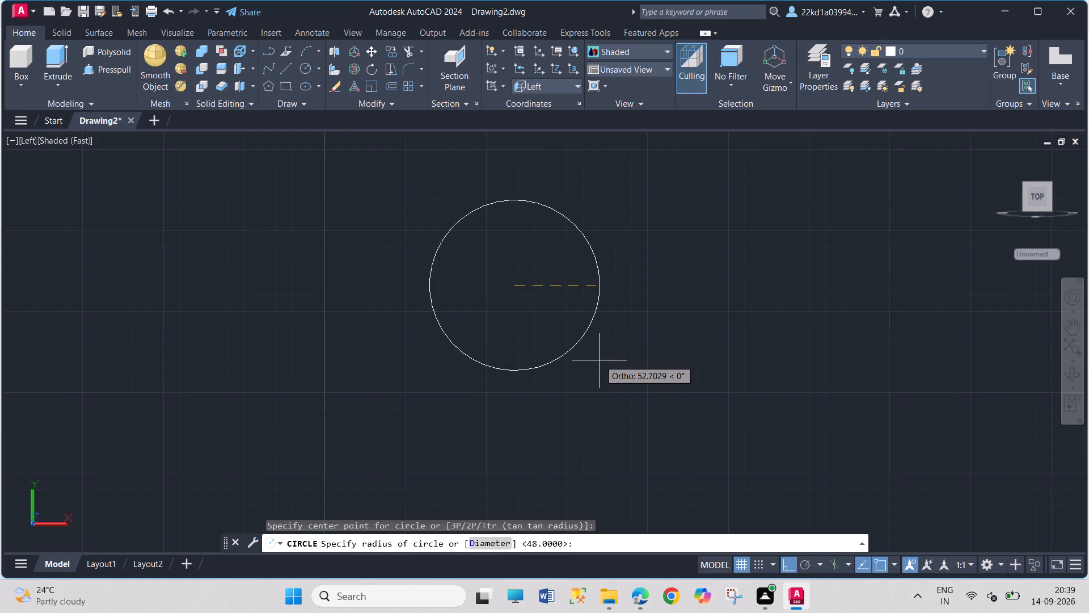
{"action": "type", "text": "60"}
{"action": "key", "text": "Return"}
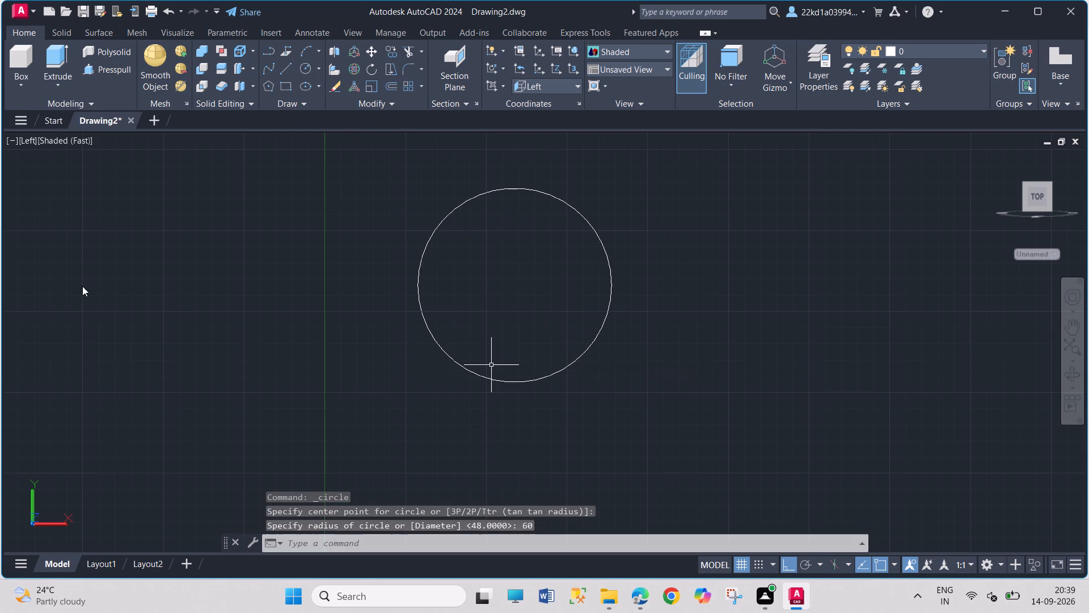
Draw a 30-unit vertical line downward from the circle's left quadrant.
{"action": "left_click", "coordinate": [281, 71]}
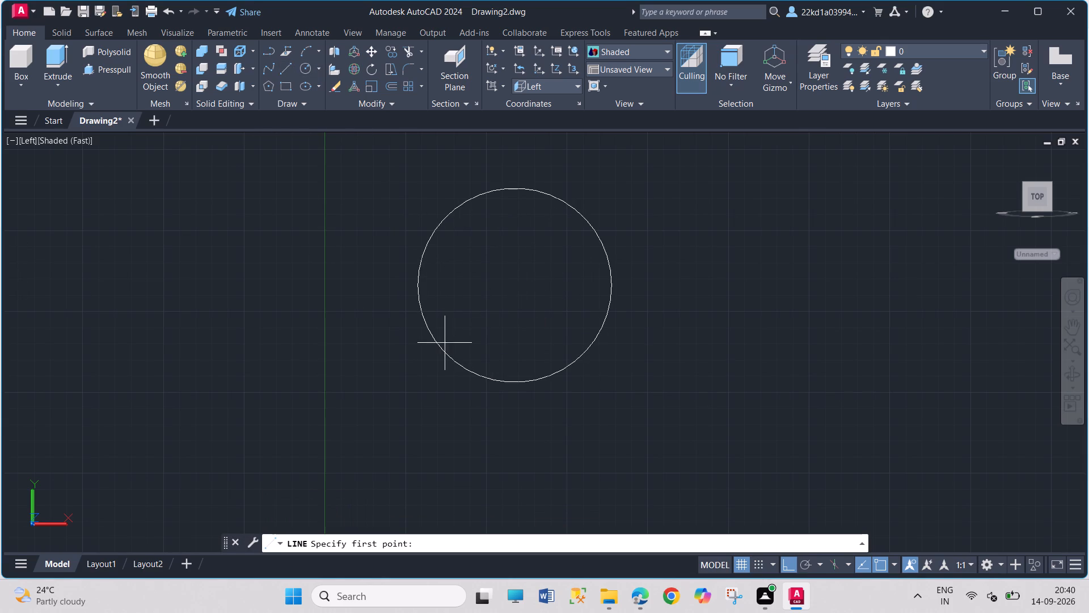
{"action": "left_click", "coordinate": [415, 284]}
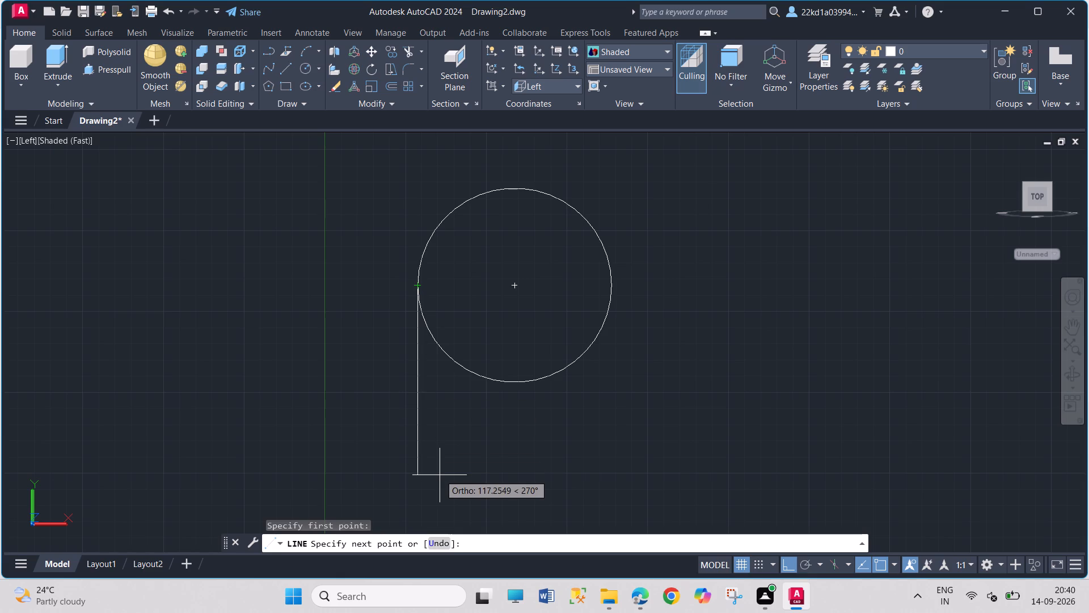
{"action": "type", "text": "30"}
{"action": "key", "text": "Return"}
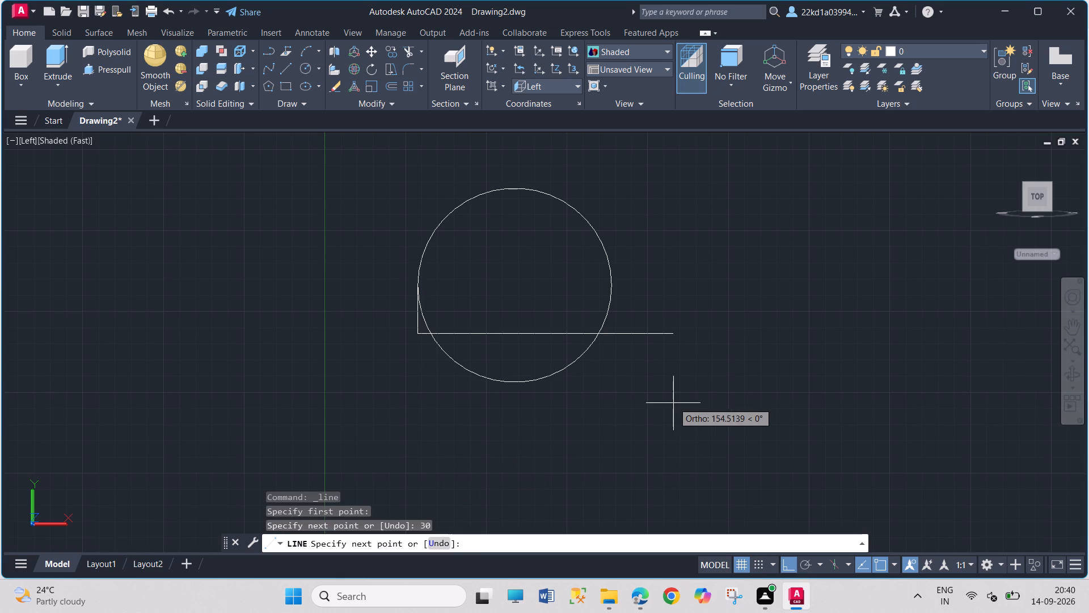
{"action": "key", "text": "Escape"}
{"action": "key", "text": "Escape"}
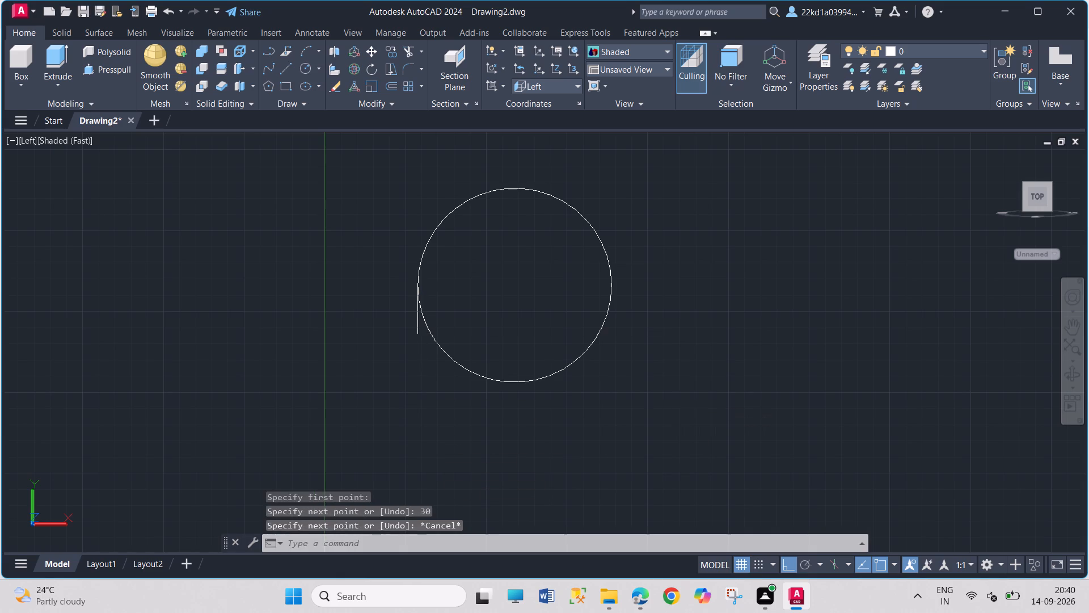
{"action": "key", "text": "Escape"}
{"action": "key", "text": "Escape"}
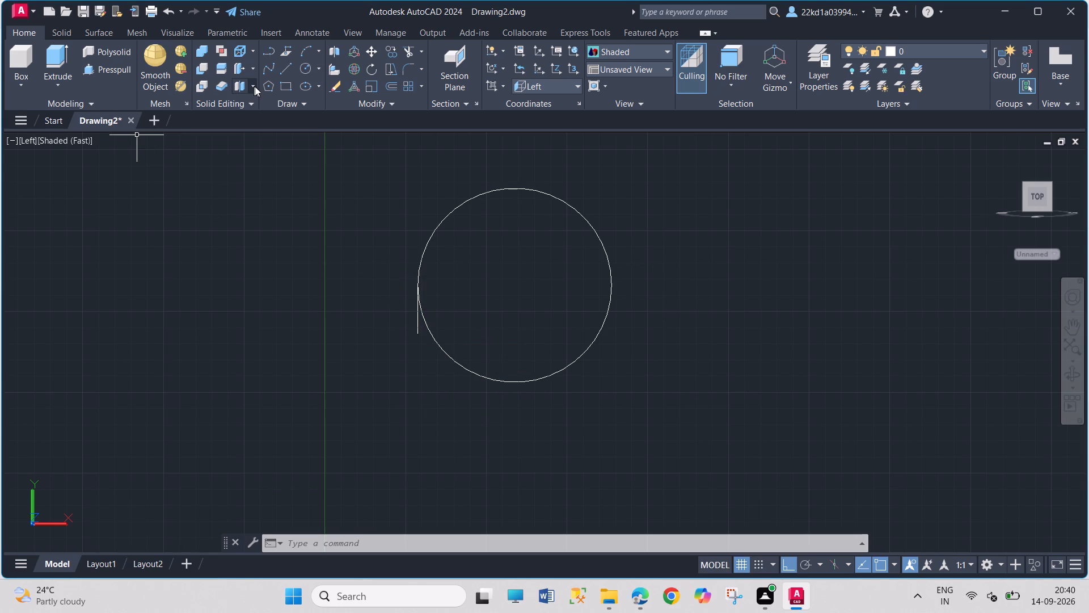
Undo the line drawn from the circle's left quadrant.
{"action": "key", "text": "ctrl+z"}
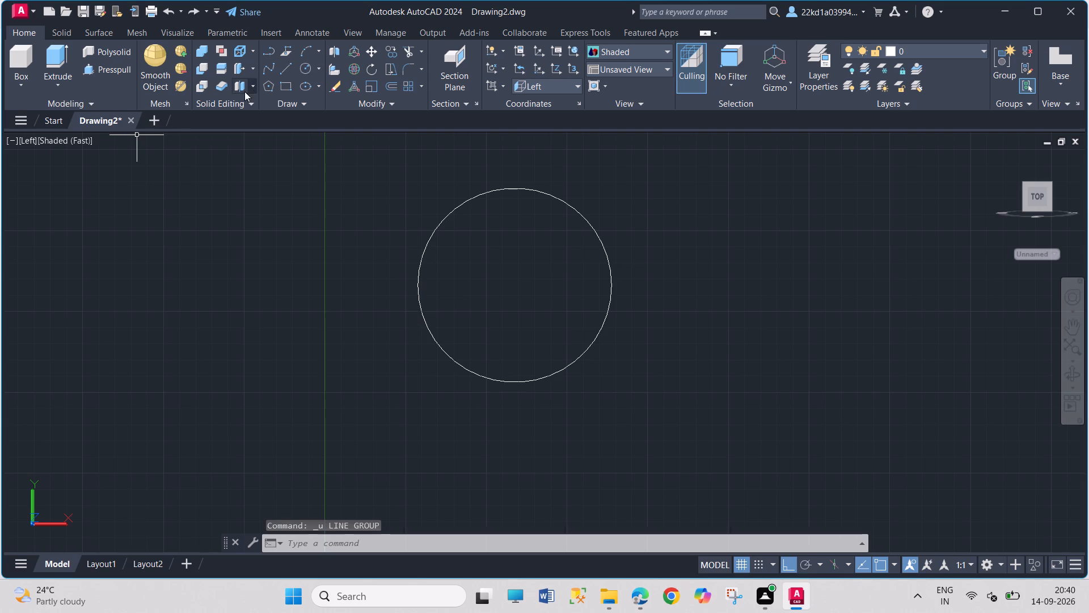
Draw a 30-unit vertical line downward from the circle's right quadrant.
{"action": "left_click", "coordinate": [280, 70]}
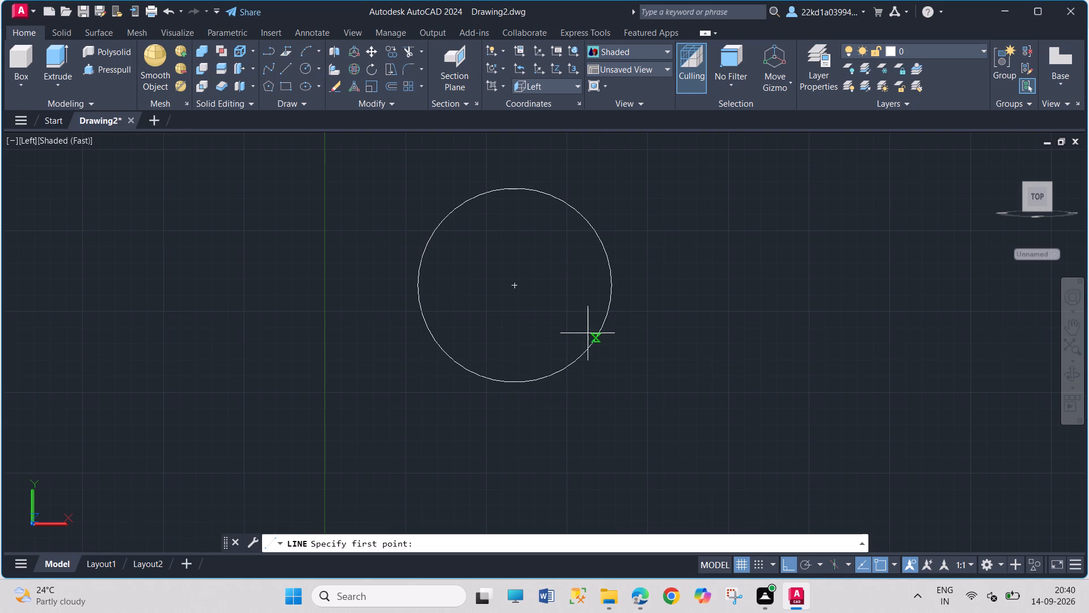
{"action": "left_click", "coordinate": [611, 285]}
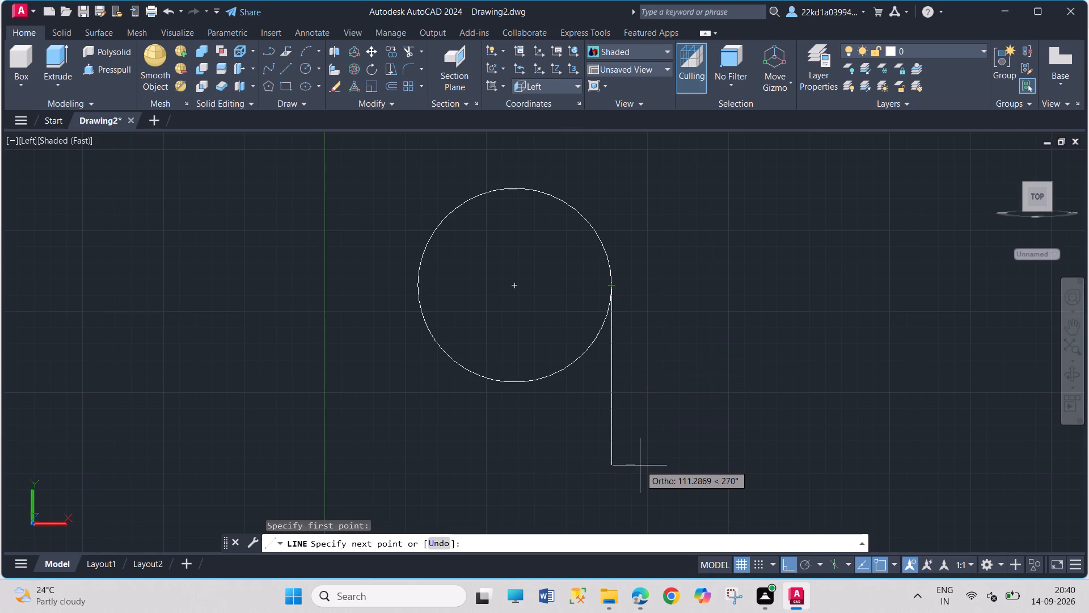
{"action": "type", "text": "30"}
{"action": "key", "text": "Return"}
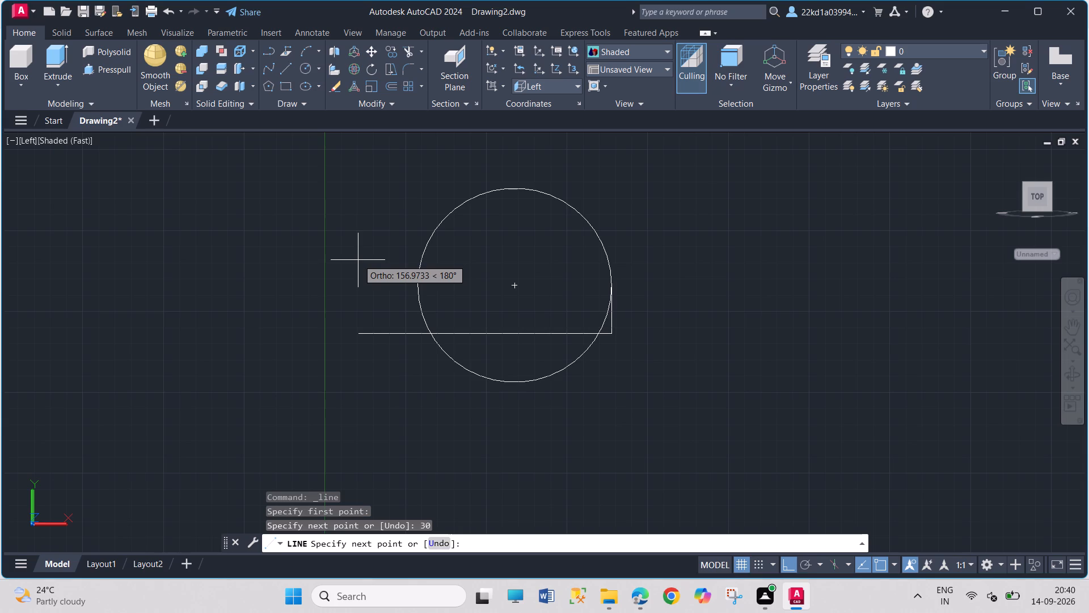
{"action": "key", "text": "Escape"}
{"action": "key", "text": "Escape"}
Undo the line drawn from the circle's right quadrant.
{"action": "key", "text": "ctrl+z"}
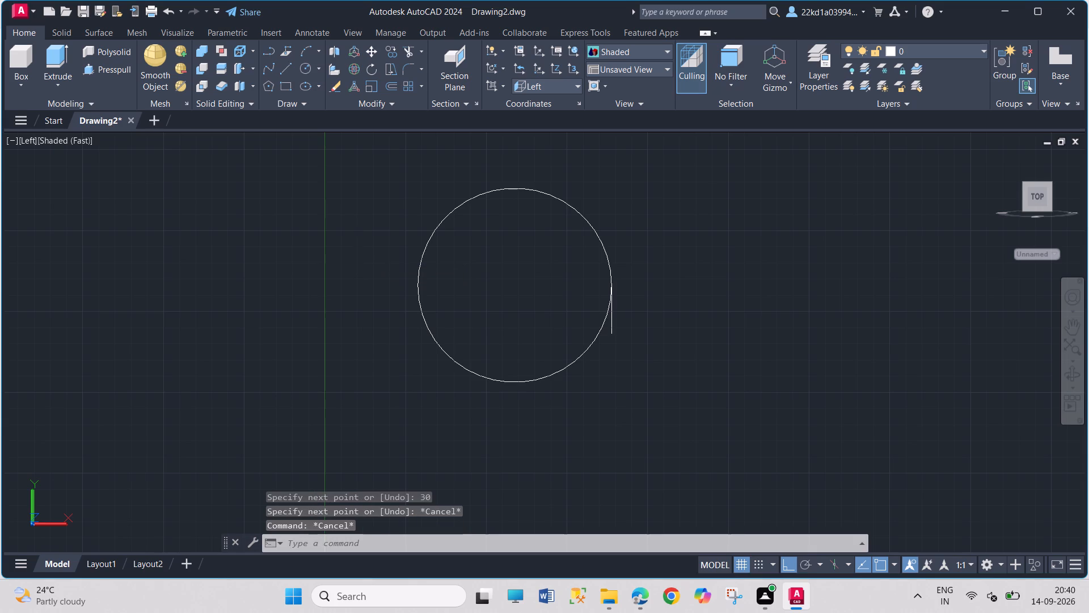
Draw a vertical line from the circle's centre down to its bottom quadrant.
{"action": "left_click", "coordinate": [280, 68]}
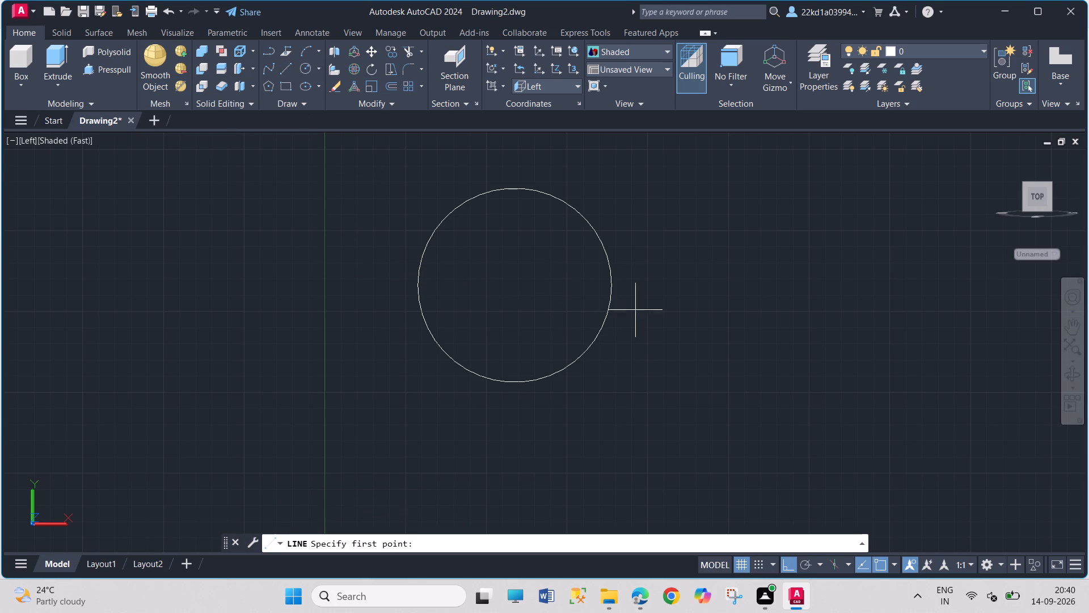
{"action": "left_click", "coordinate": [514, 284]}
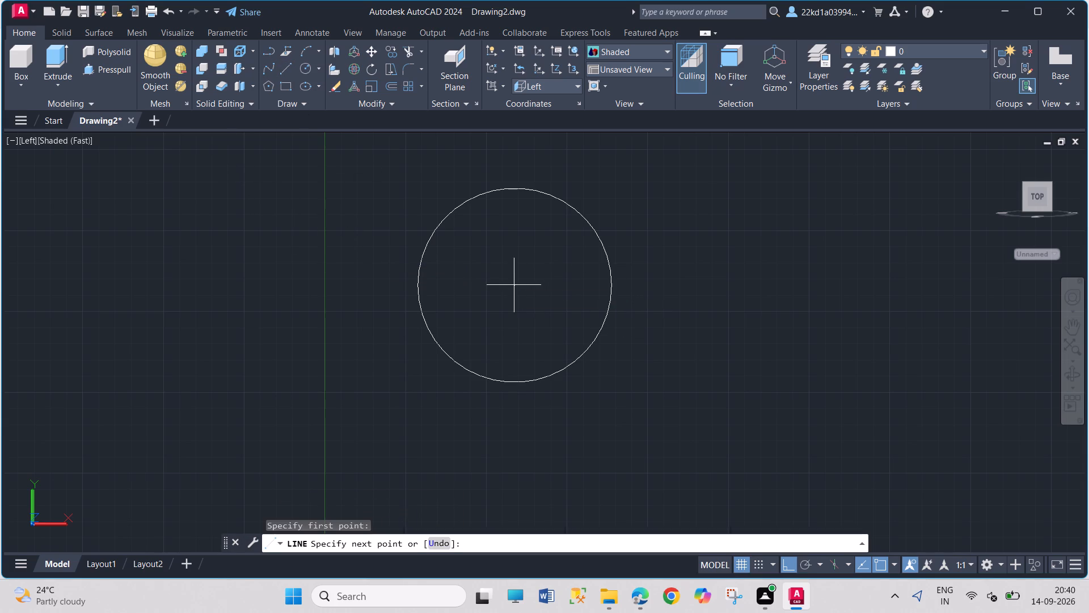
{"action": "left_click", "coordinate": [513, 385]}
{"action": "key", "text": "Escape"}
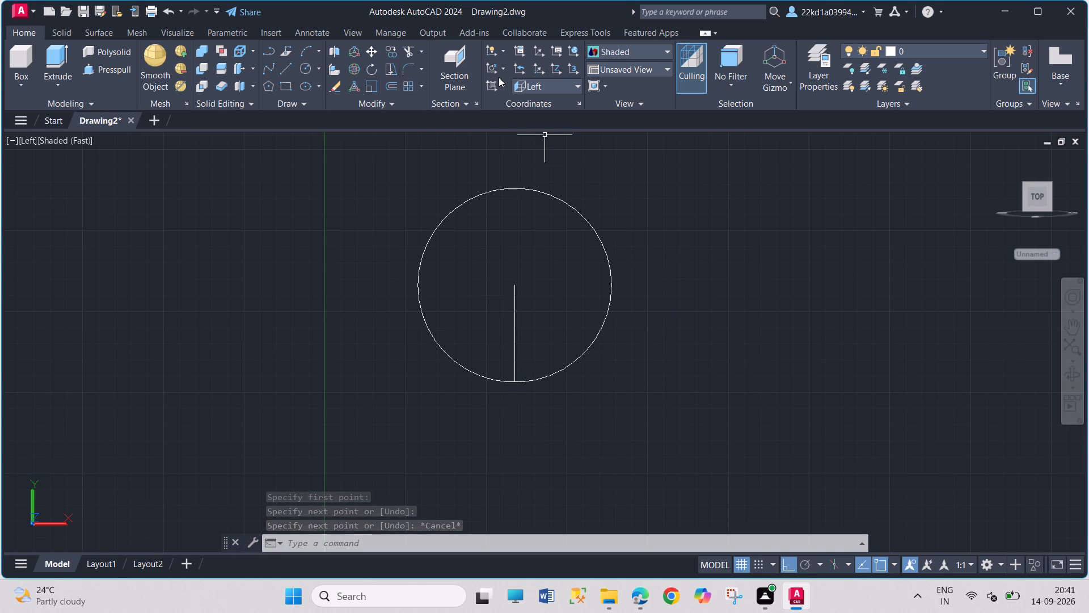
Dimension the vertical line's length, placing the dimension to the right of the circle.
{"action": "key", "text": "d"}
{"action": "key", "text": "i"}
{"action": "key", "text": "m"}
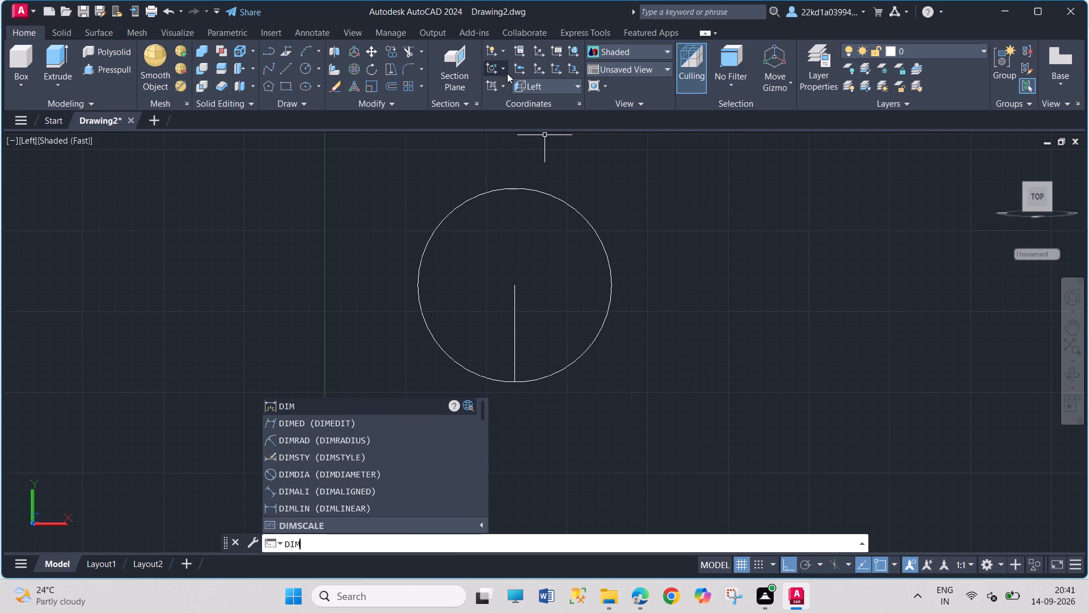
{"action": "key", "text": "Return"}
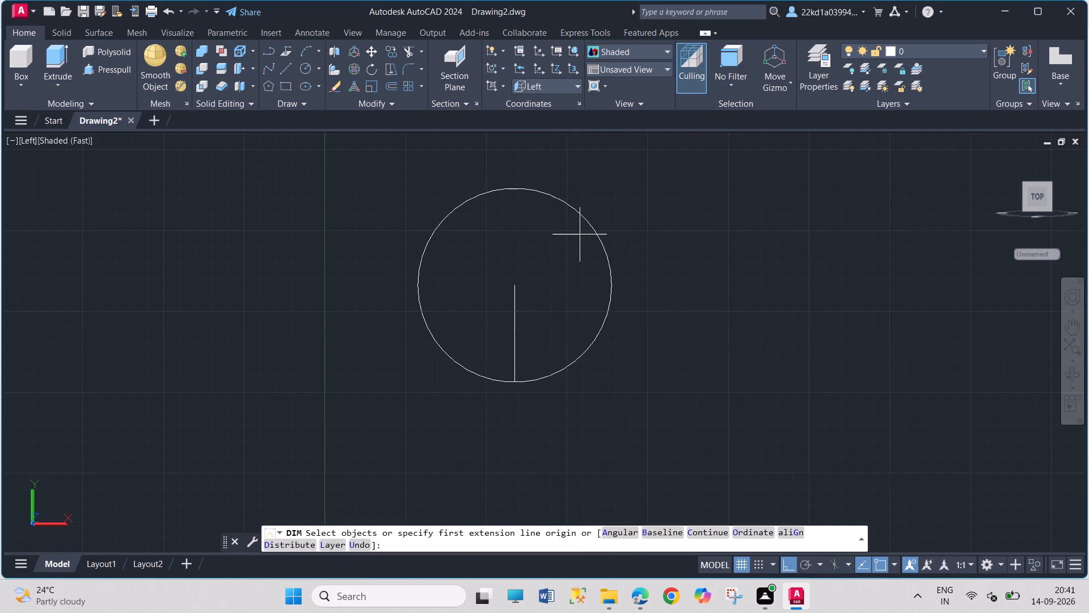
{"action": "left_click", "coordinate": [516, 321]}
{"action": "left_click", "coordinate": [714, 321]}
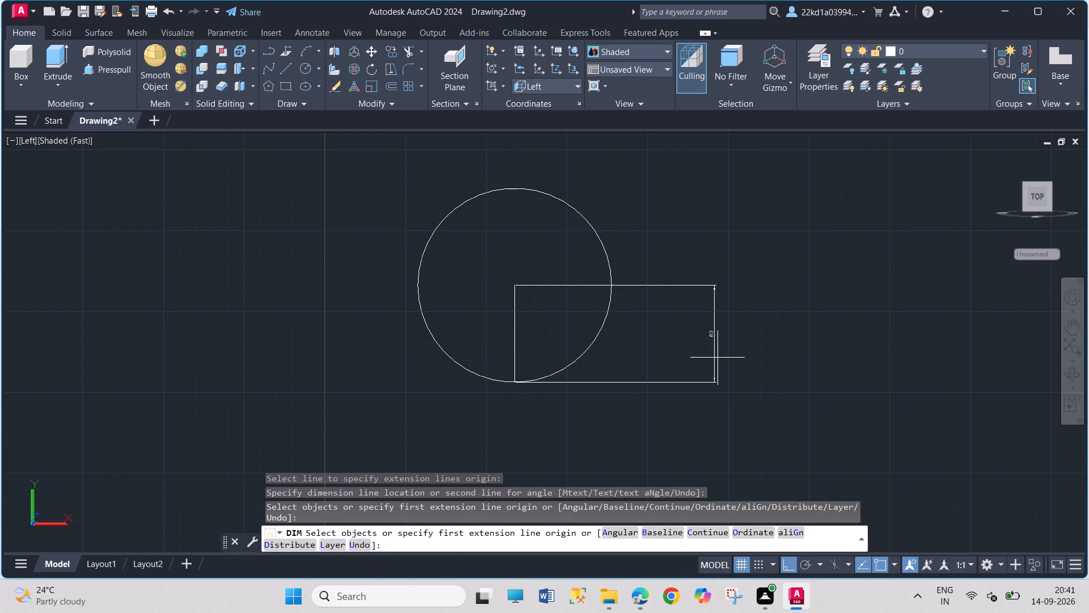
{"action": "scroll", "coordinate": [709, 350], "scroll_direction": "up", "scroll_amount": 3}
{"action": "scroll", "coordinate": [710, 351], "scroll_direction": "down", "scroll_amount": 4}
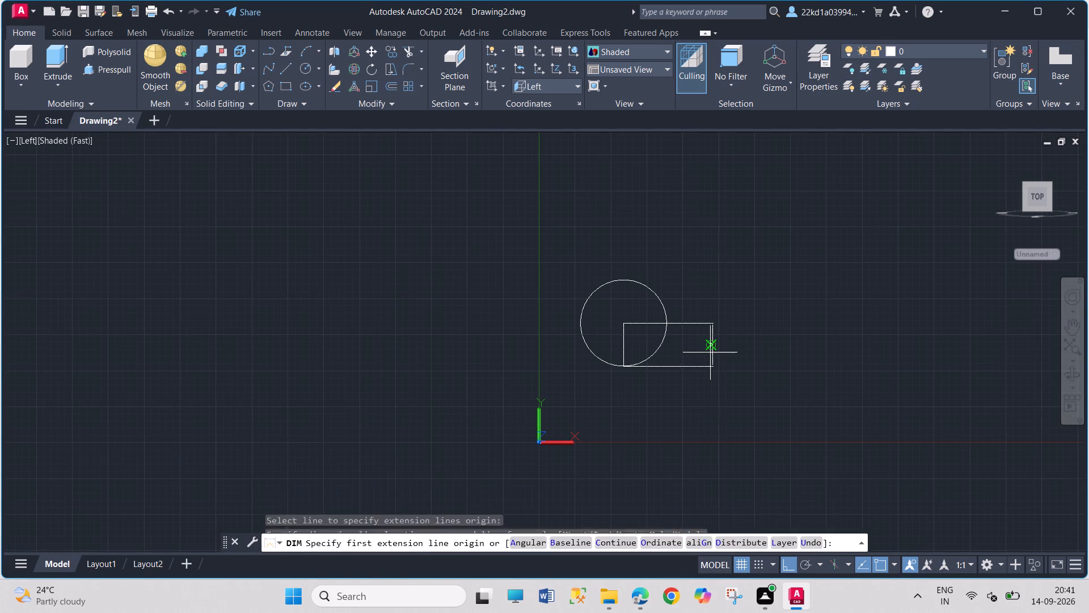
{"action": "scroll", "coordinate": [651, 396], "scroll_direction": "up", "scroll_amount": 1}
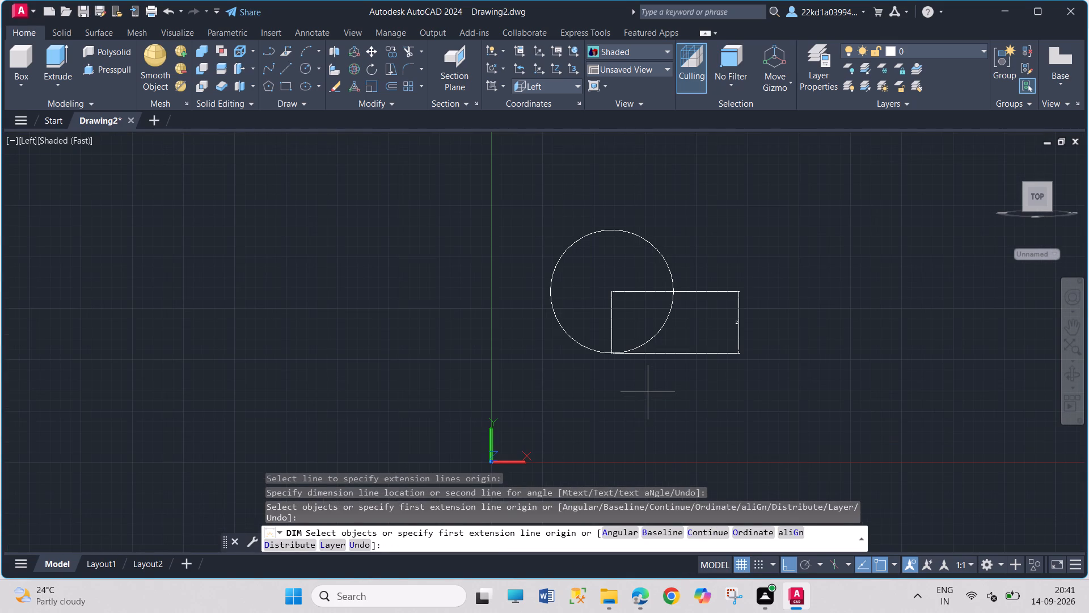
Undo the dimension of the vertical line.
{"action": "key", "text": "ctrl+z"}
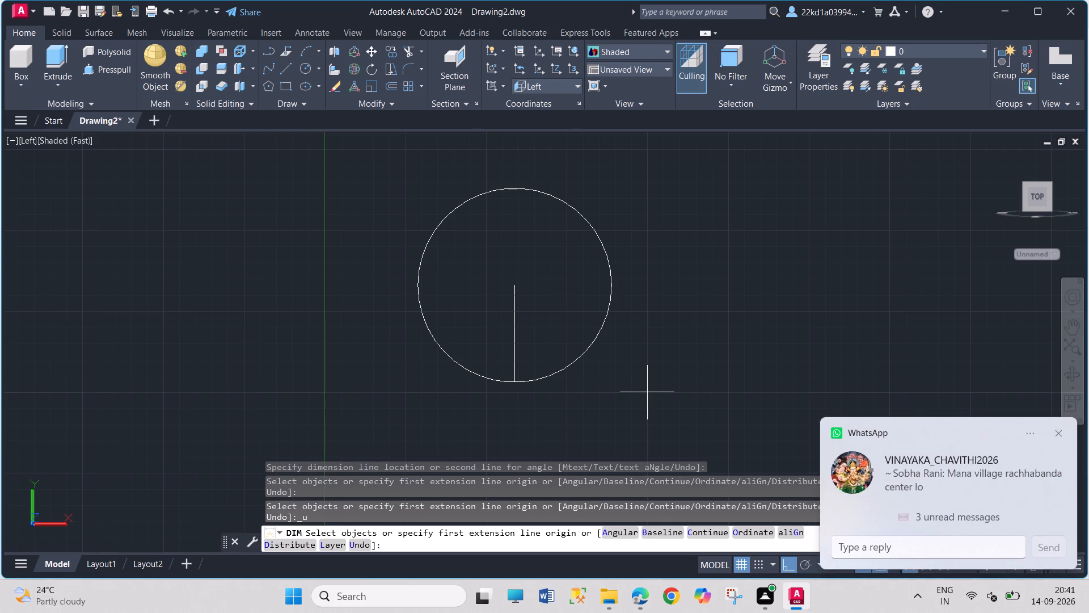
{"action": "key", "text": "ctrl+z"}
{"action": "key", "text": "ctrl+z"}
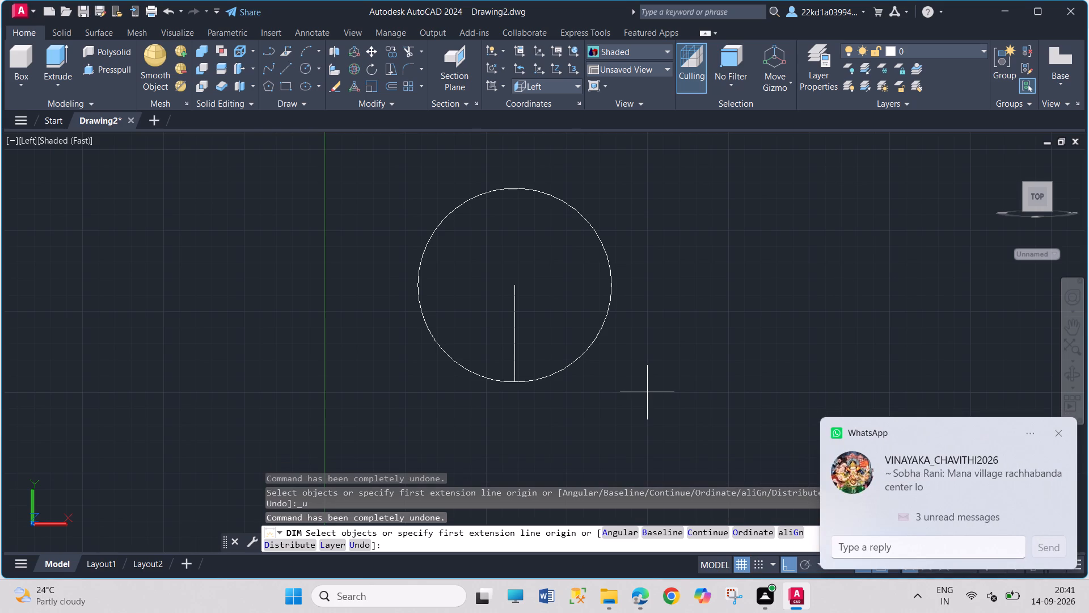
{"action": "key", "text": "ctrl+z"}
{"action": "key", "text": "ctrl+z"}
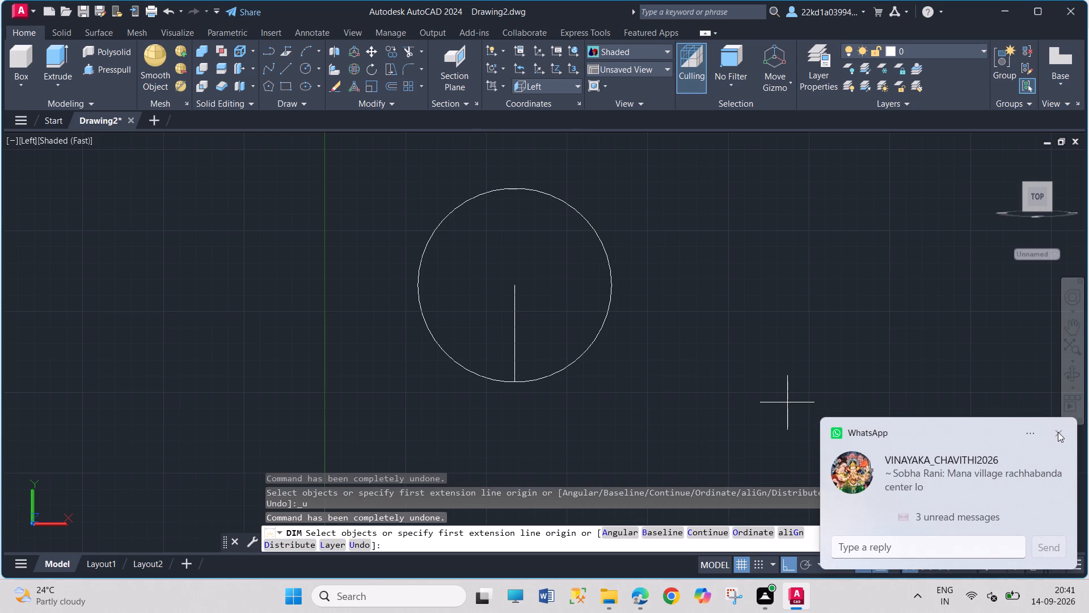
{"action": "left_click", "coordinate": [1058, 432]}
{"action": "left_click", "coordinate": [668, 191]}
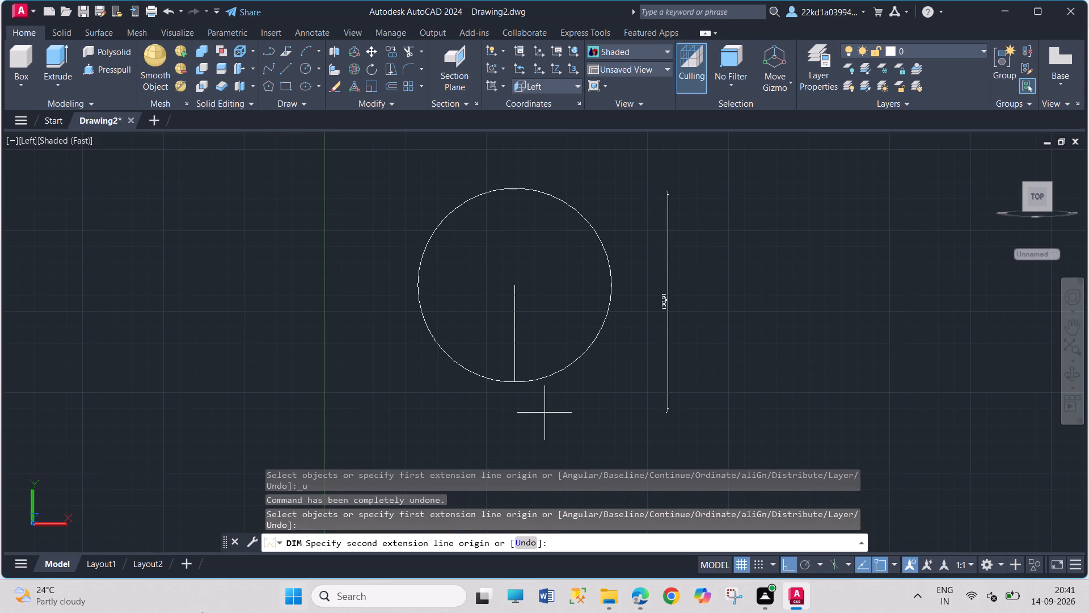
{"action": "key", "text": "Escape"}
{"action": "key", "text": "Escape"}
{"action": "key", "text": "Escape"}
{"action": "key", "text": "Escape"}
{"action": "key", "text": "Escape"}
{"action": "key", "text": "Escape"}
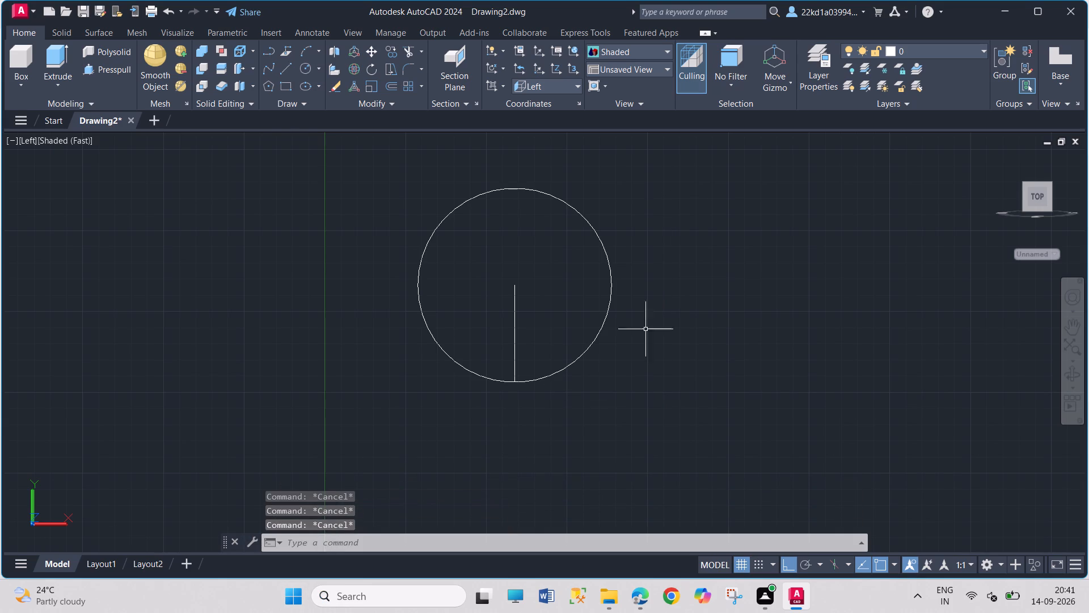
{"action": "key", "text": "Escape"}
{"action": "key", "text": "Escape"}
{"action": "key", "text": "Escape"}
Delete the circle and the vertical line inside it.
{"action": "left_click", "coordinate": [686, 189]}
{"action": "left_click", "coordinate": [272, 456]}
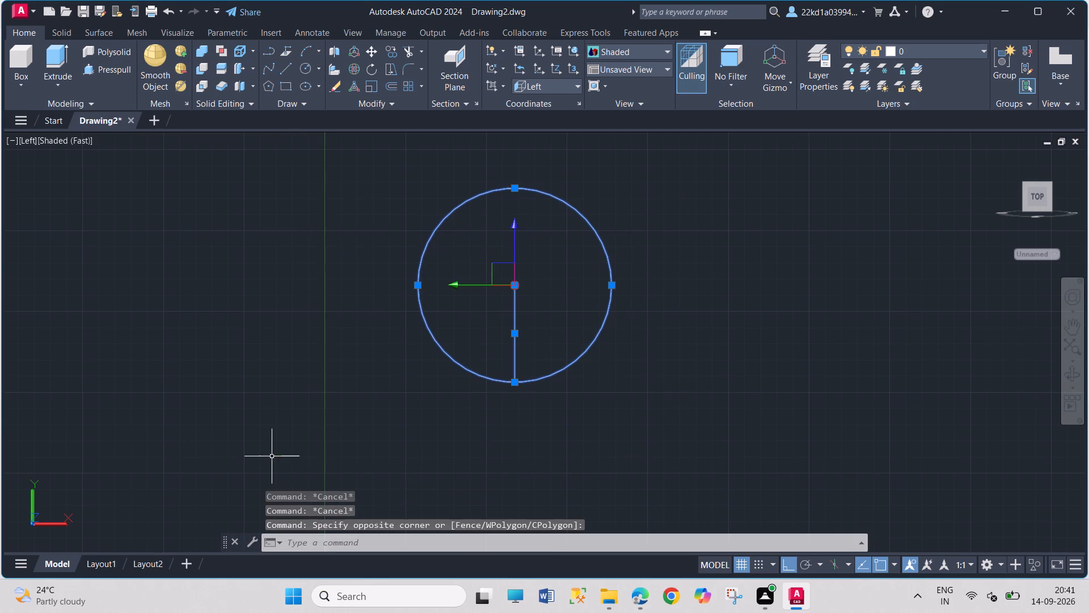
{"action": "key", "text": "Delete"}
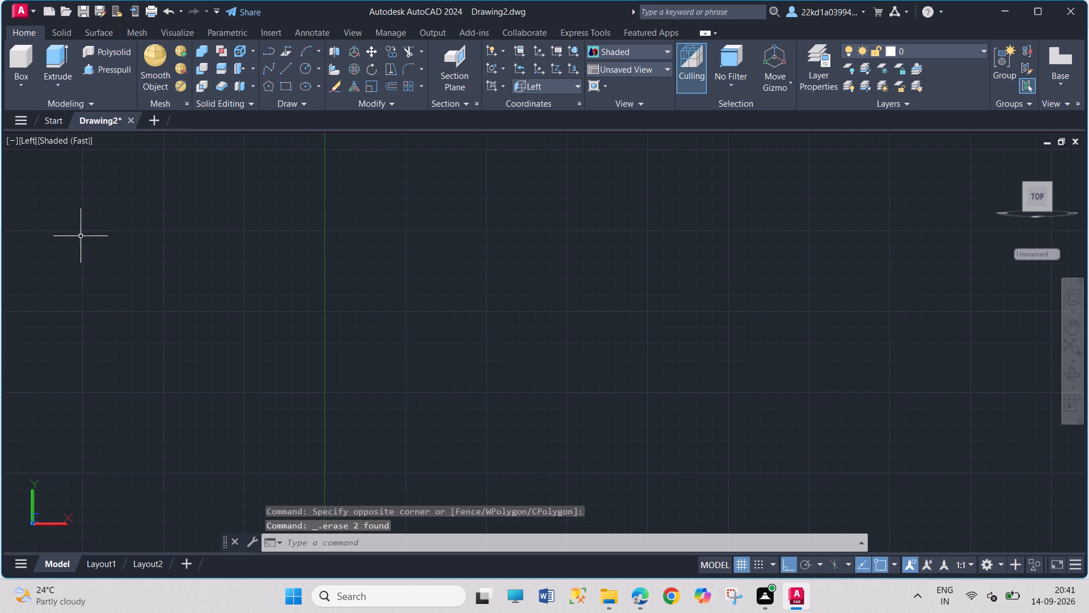
Draw a circle of radius 30 in the empty drawing area.
{"action": "left_click", "coordinate": [309, 68]}
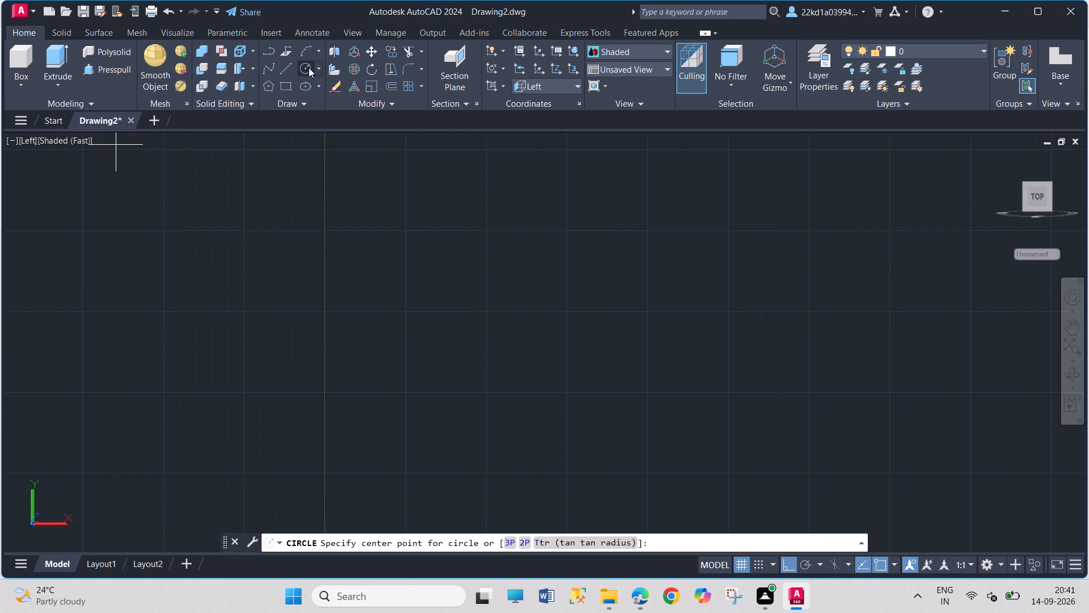
{"action": "left_click", "coordinate": [438, 283]}
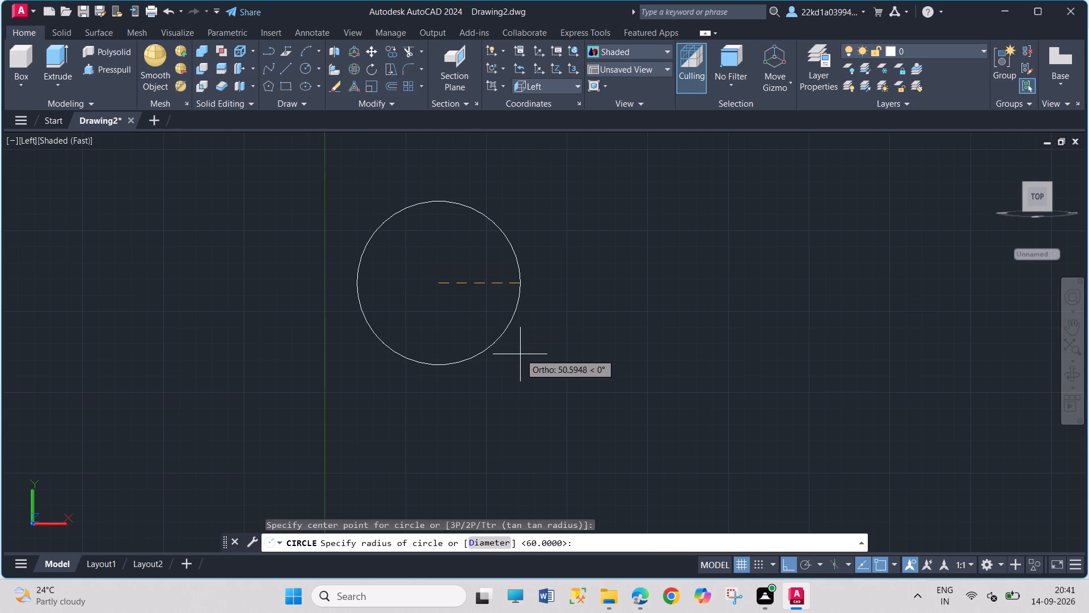
{"action": "type", "text": "30"}
{"action": "key", "text": "Return"}
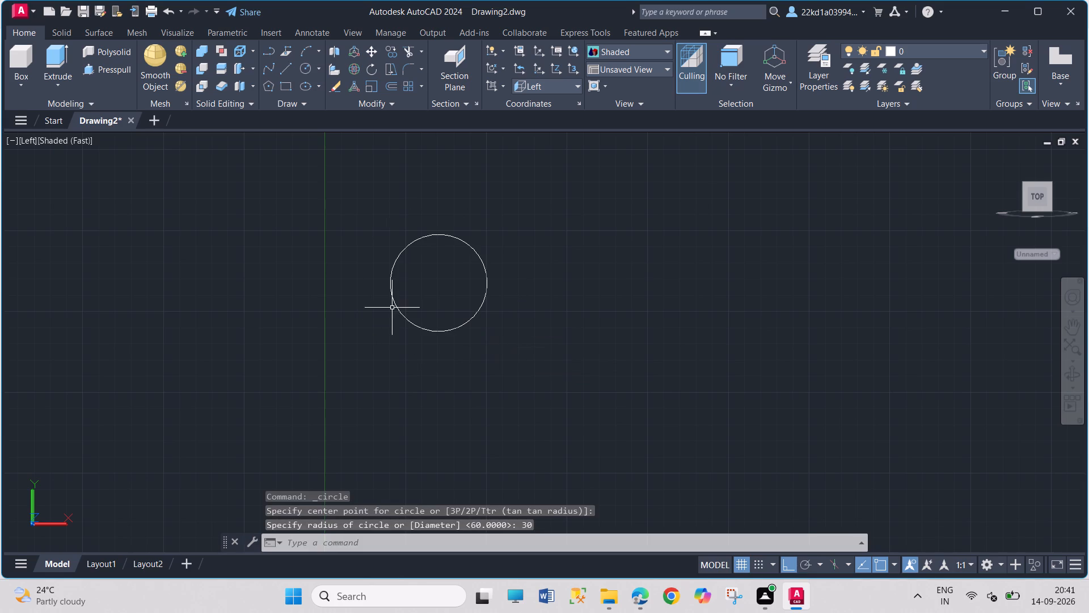
Draw lines from the circle's left quadrant: 30 down, 60 to the right, and up to the circle's right quadrant.
{"action": "left_click", "coordinate": [283, 72]}
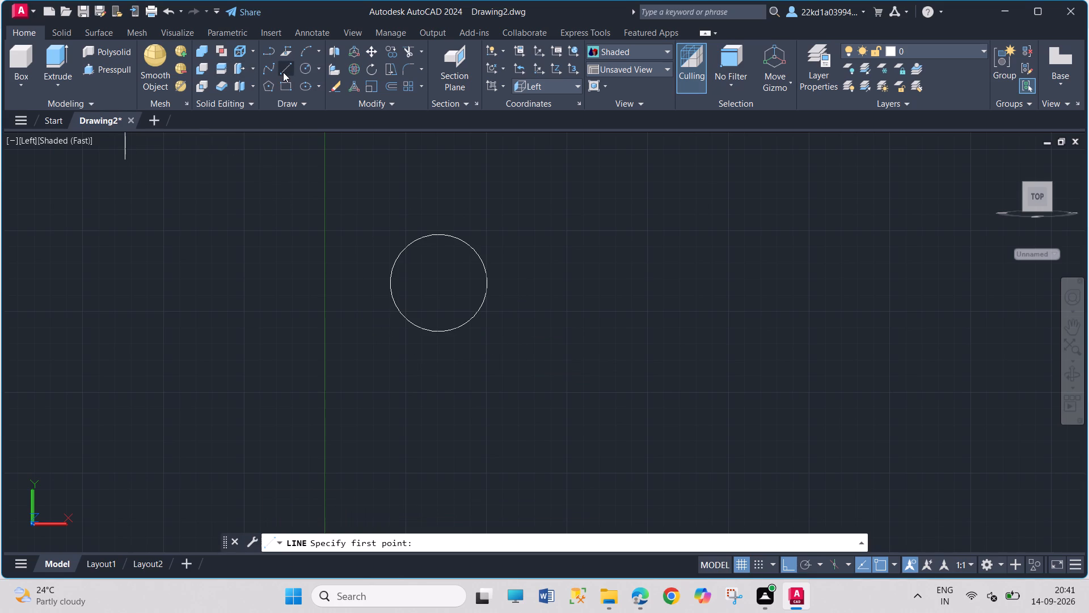
{"action": "left_click", "coordinate": [393, 284]}
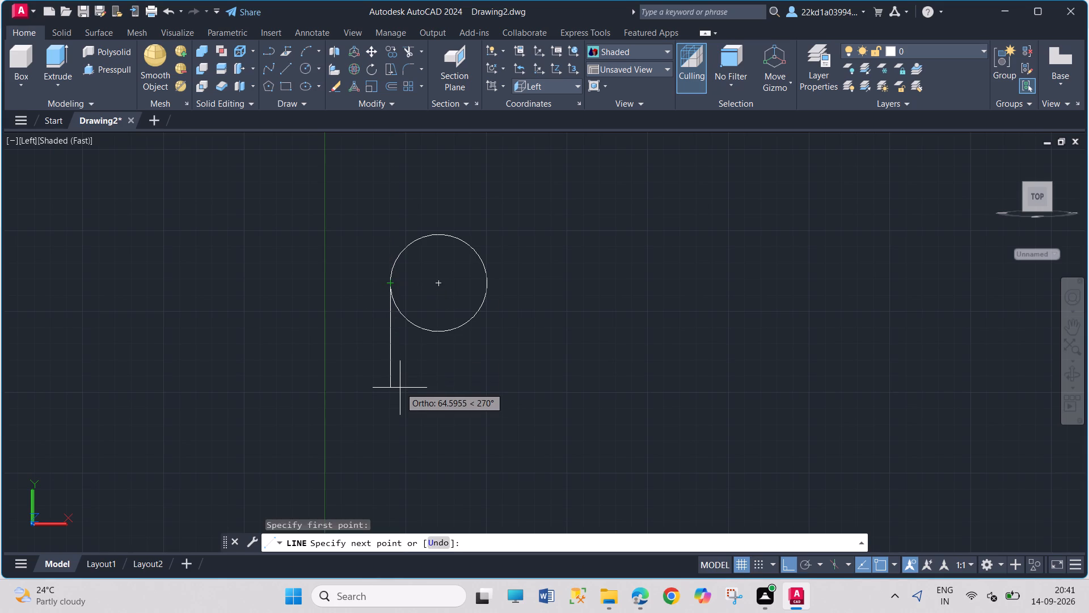
{"action": "type", "text": "30"}
{"action": "key", "text": "Return"}
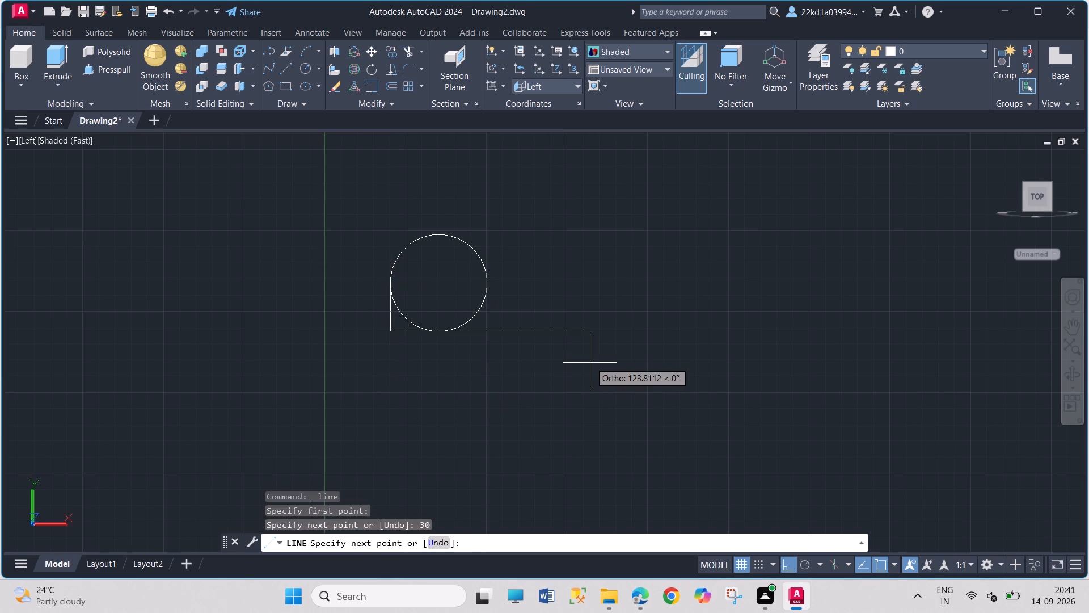
{"action": "type", "text": "60"}
{"action": "key", "text": "Return"}
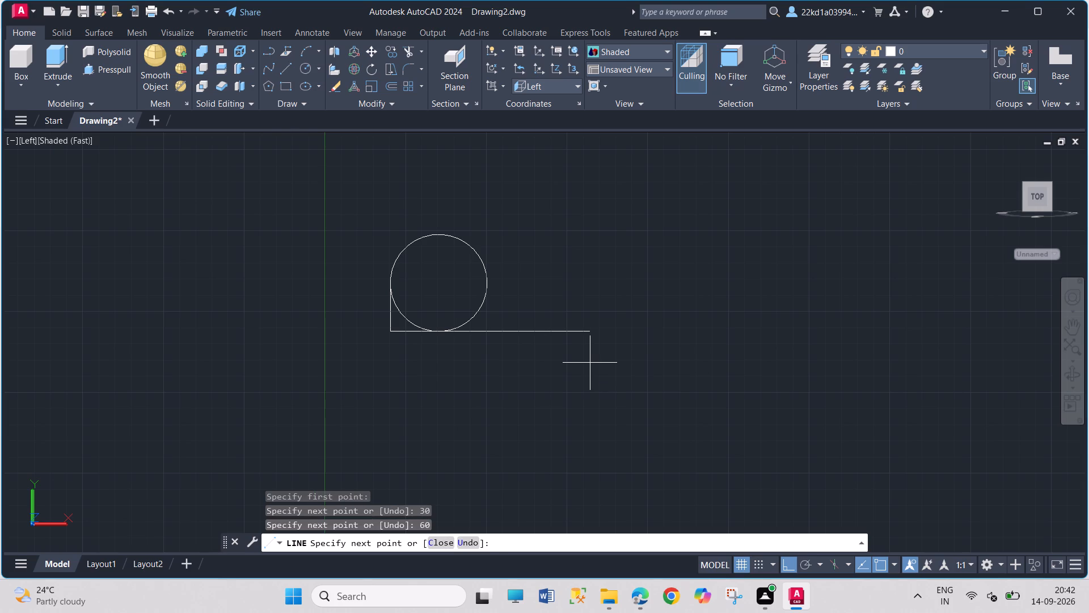
{"action": "left_click", "coordinate": [488, 283]}
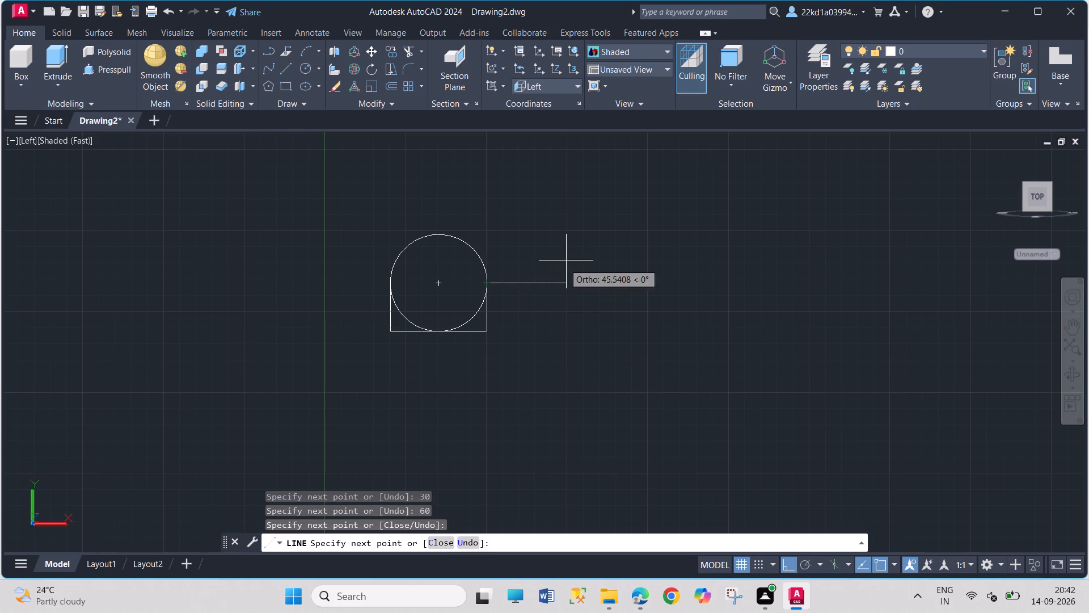
Trim away the lower half of the circle inside the lines, leaving a round-topped outline.
{"action": "left_click", "coordinate": [409, 51]}
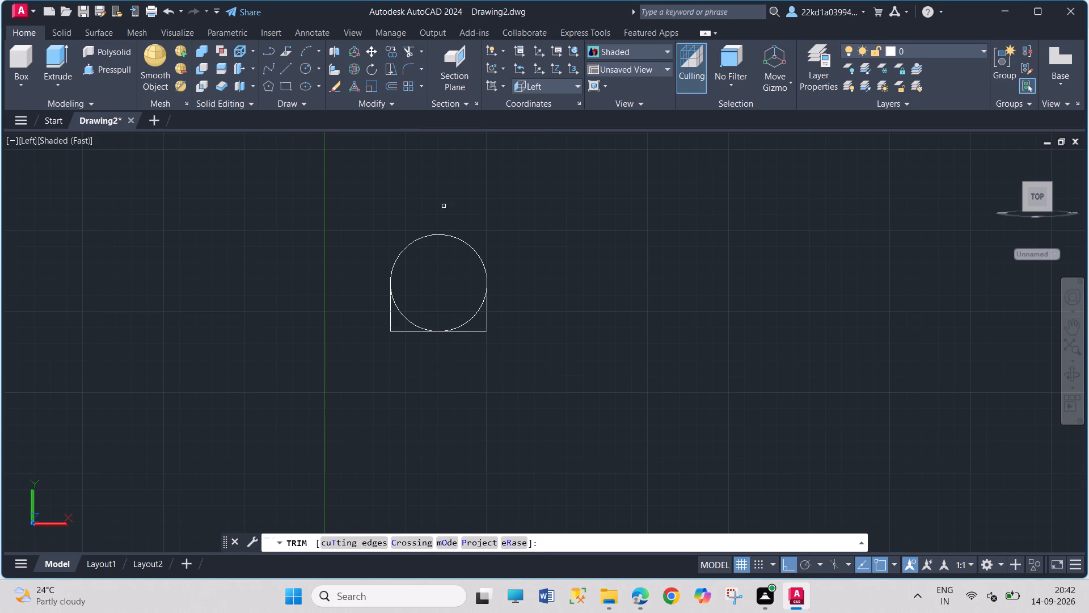
{"action": "left_click", "coordinate": [476, 308]}
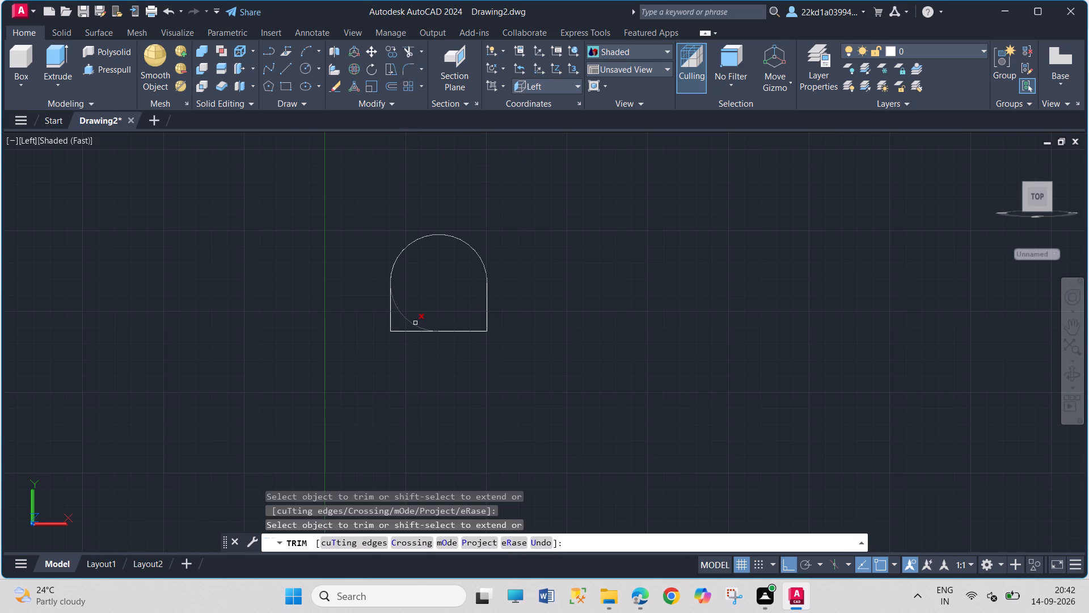
{"action": "left_click", "coordinate": [413, 322]}
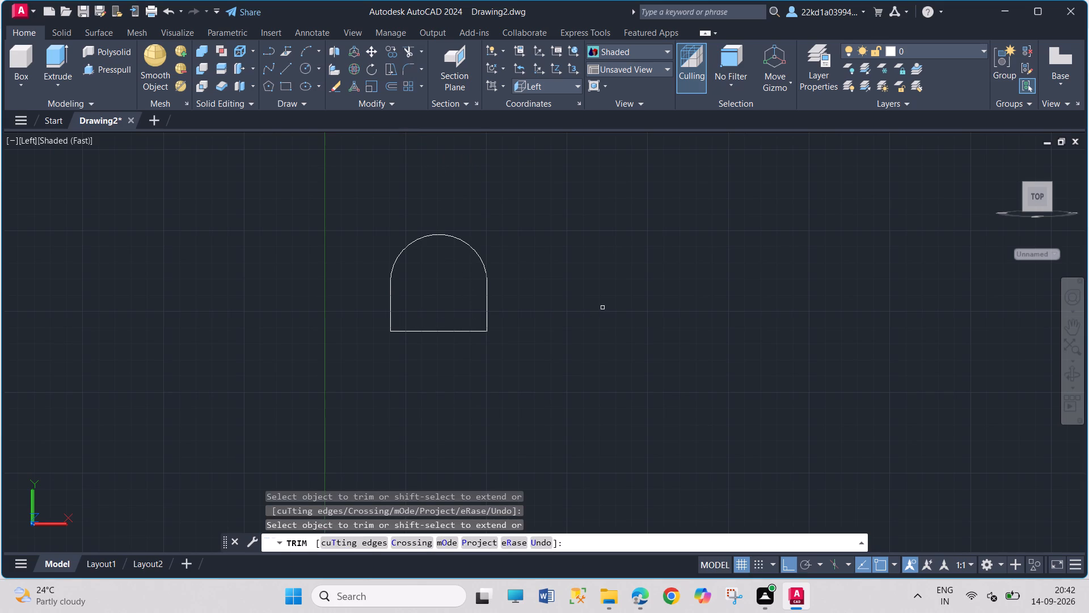
{"action": "key", "text": "Escape"}
{"action": "key", "text": "Escape"}
{"action": "key", "text": "Escape"}
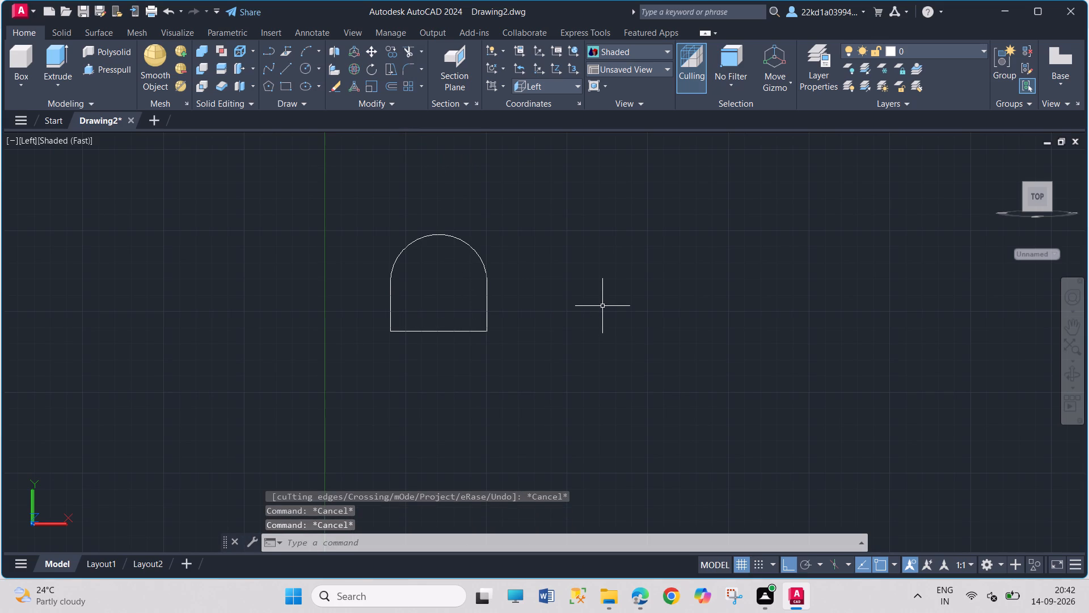
Join the arc and the three lines of the round-topped outline into one polyline.
{"action": "middle_click_drag", "start_coordinate": [602, 305], "coordinate": [564, 320], "text": "shift"}
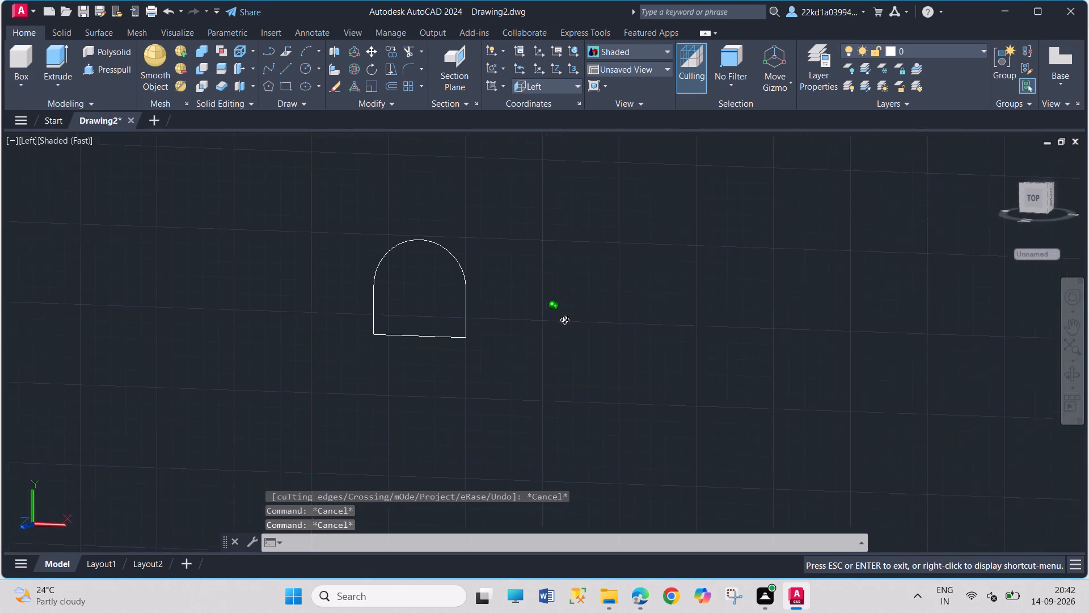
{"action": "middle_click_drag", "start_coordinate": [564, 320], "coordinate": [501, 376], "text": "shift"}
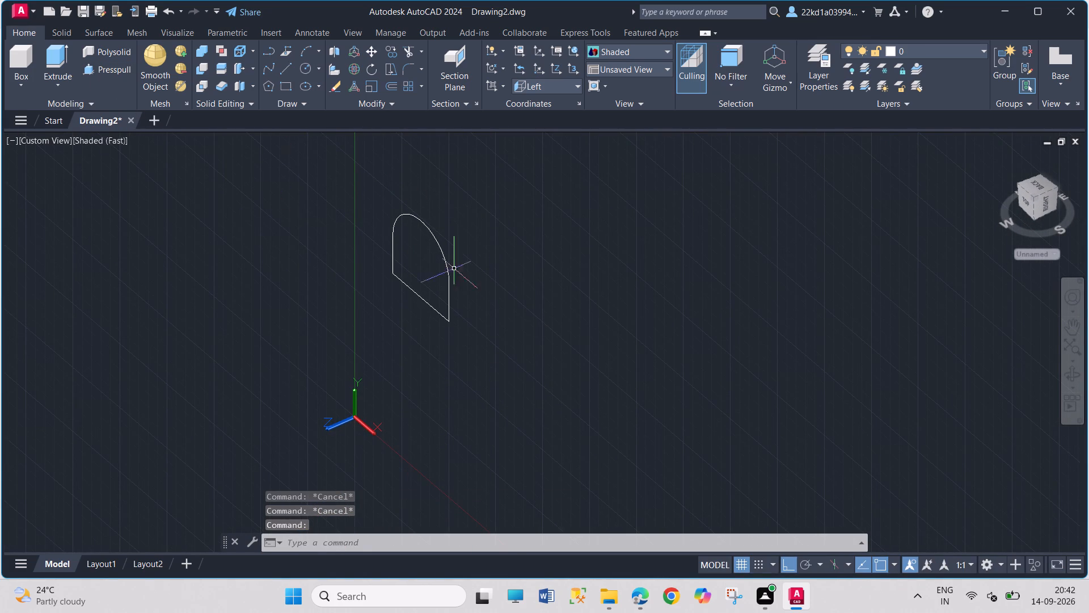
{"action": "left_click_drag", "start_coordinate": [500, 191], "coordinate": [500, 199]}
{"action": "left_click", "coordinate": [329, 345]}
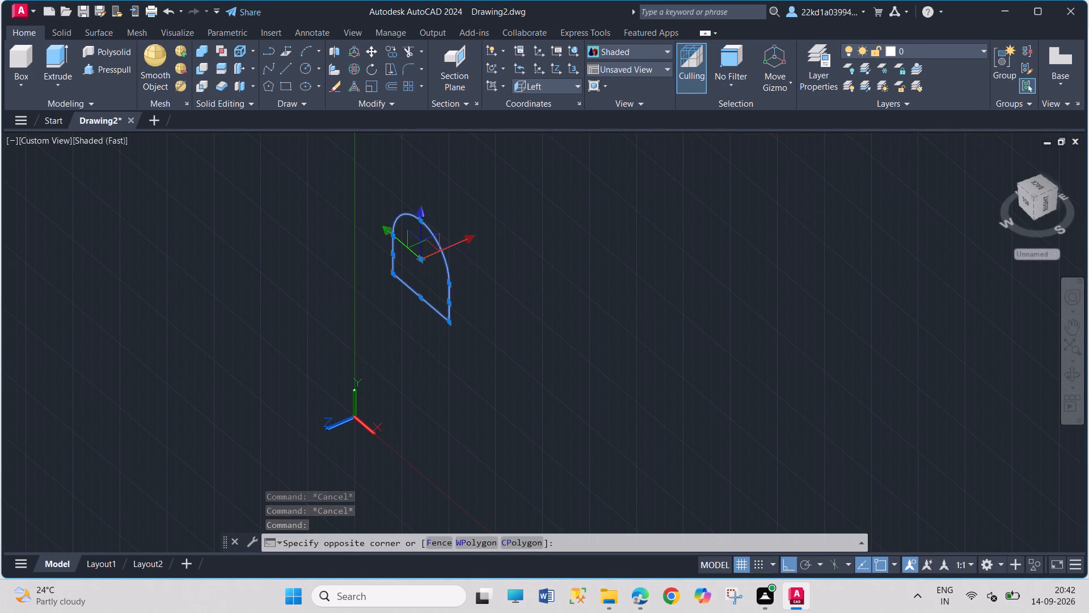
{"action": "key", "text": "j"}
{"action": "key", "text": "Return"}
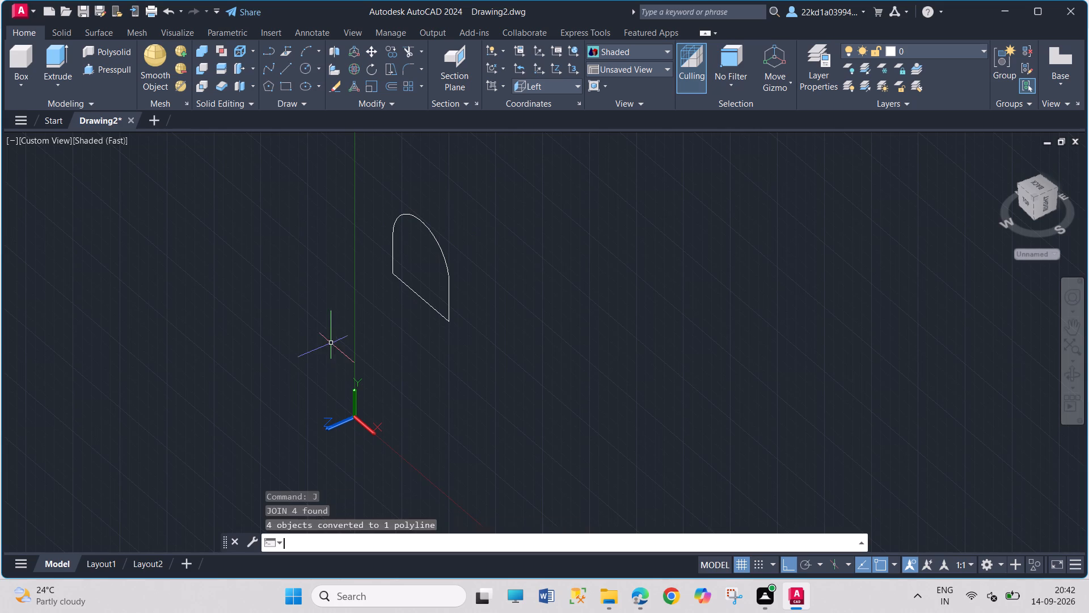
Presspull the round-topped profile to a height of 90, forming the solid block.
{"action": "left_click", "coordinate": [119, 67]}
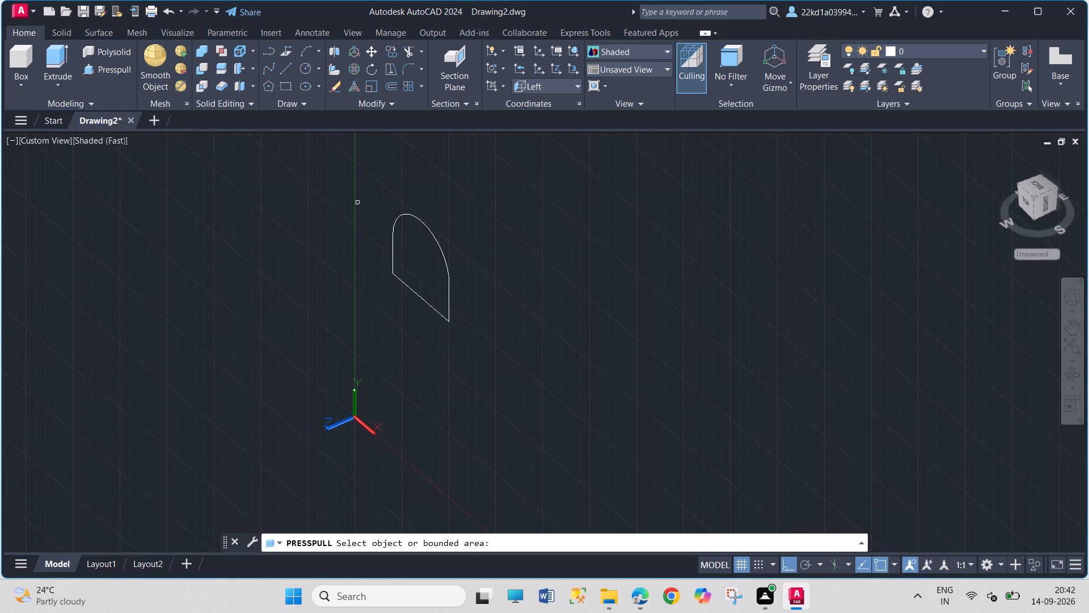
{"action": "left_click", "coordinate": [425, 225]}
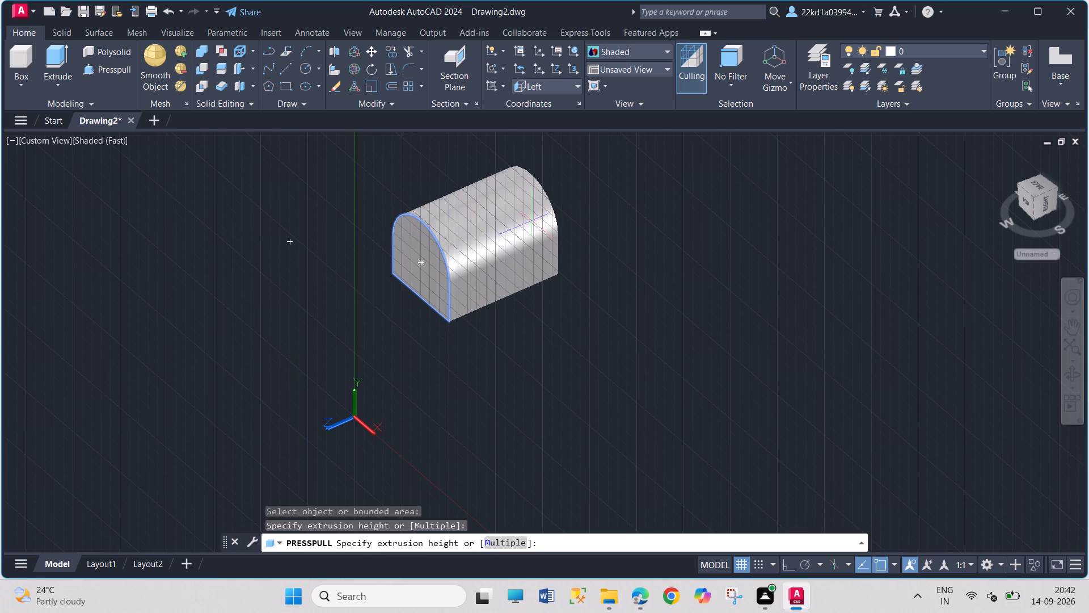
{"action": "type", "text": "90"}
{"action": "key", "text": "Return"}
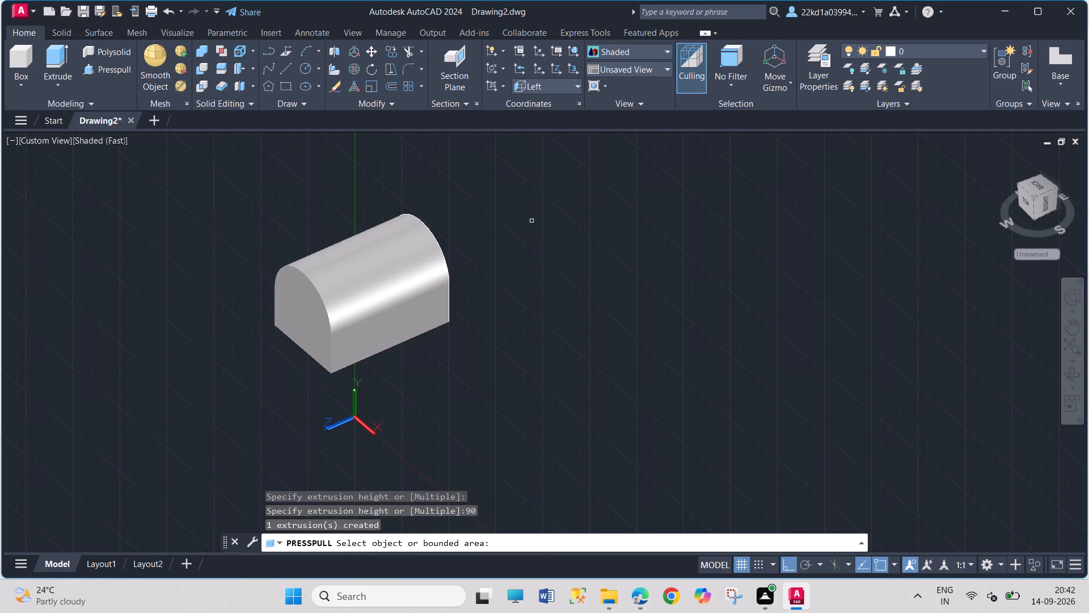
{"action": "key", "text": "Escape"}
{"action": "key", "text": "Escape"}
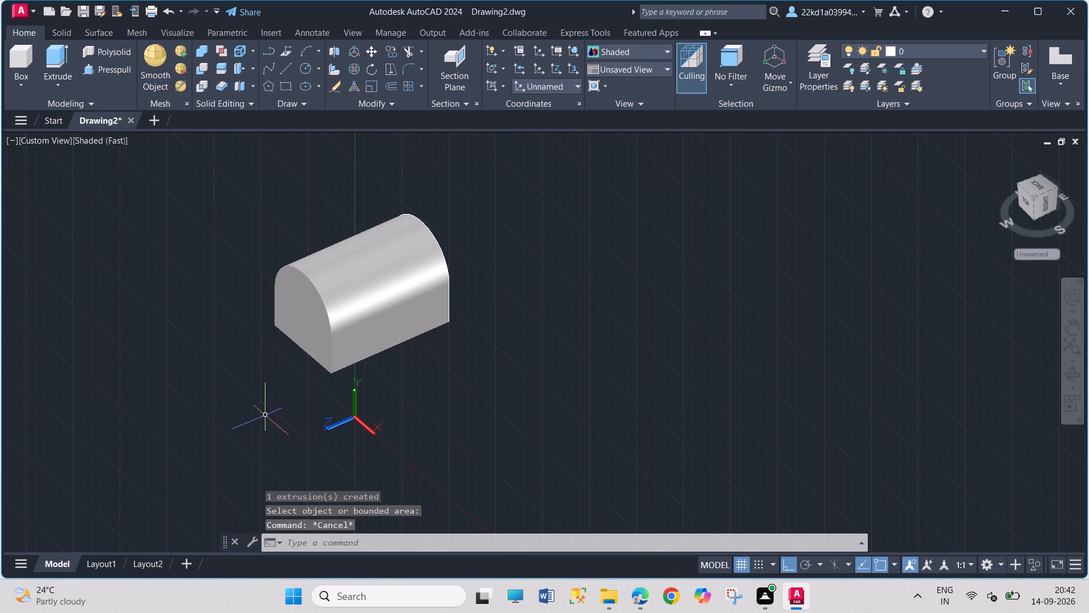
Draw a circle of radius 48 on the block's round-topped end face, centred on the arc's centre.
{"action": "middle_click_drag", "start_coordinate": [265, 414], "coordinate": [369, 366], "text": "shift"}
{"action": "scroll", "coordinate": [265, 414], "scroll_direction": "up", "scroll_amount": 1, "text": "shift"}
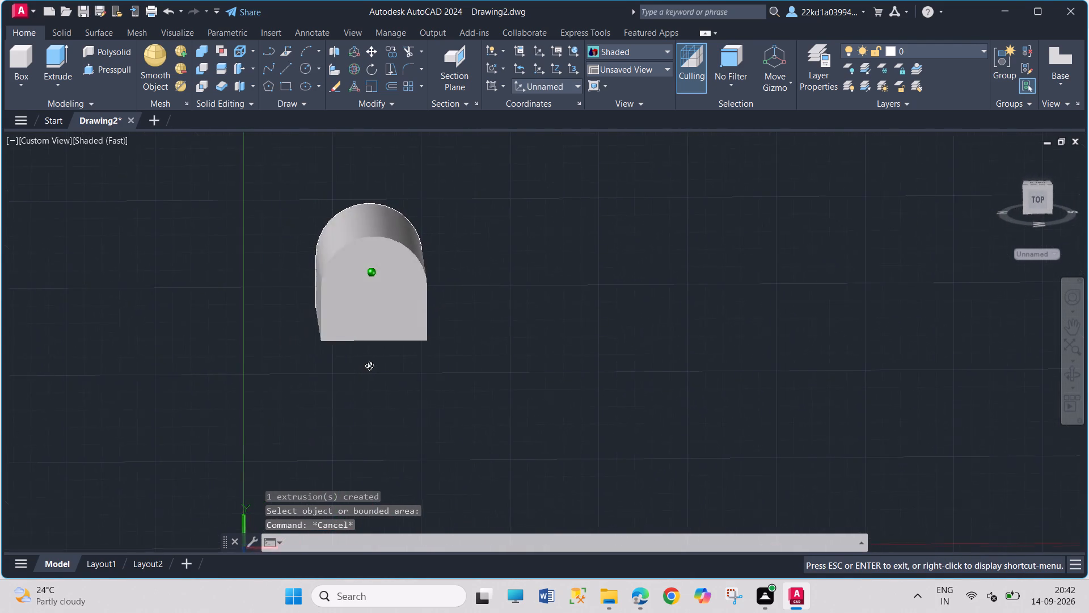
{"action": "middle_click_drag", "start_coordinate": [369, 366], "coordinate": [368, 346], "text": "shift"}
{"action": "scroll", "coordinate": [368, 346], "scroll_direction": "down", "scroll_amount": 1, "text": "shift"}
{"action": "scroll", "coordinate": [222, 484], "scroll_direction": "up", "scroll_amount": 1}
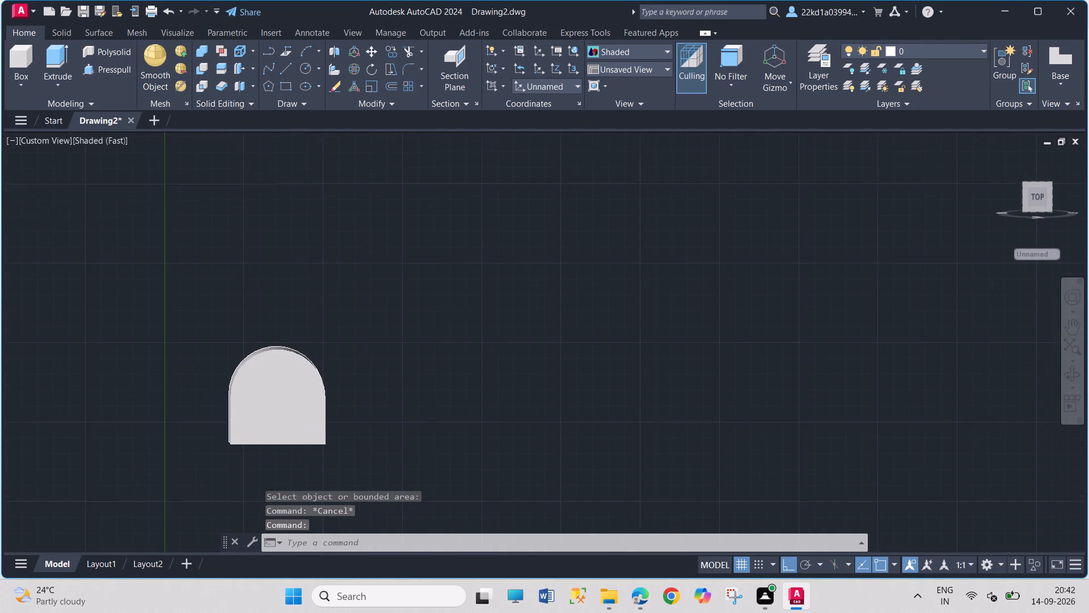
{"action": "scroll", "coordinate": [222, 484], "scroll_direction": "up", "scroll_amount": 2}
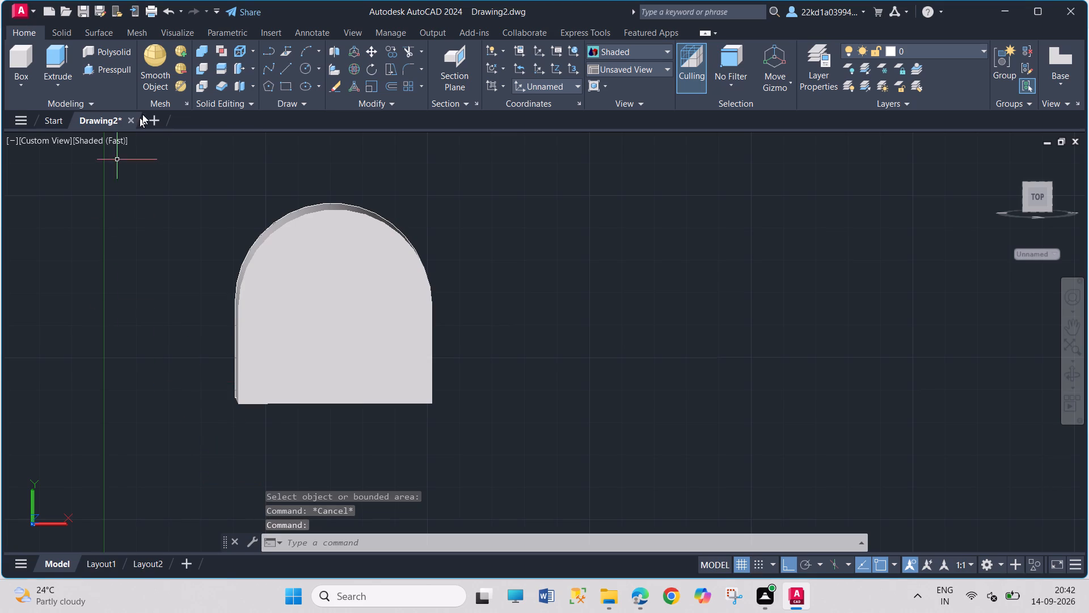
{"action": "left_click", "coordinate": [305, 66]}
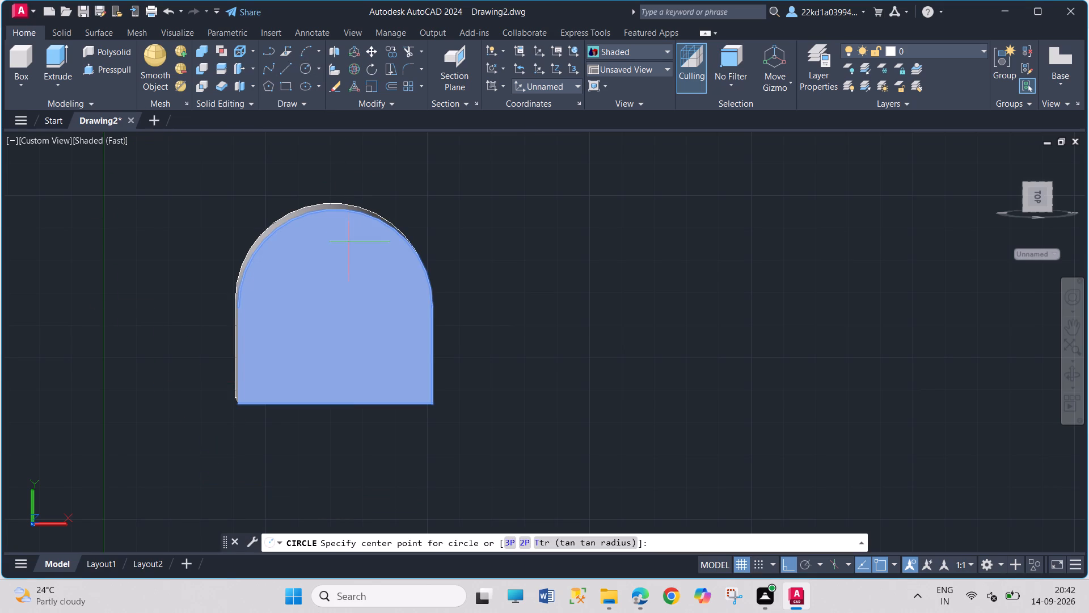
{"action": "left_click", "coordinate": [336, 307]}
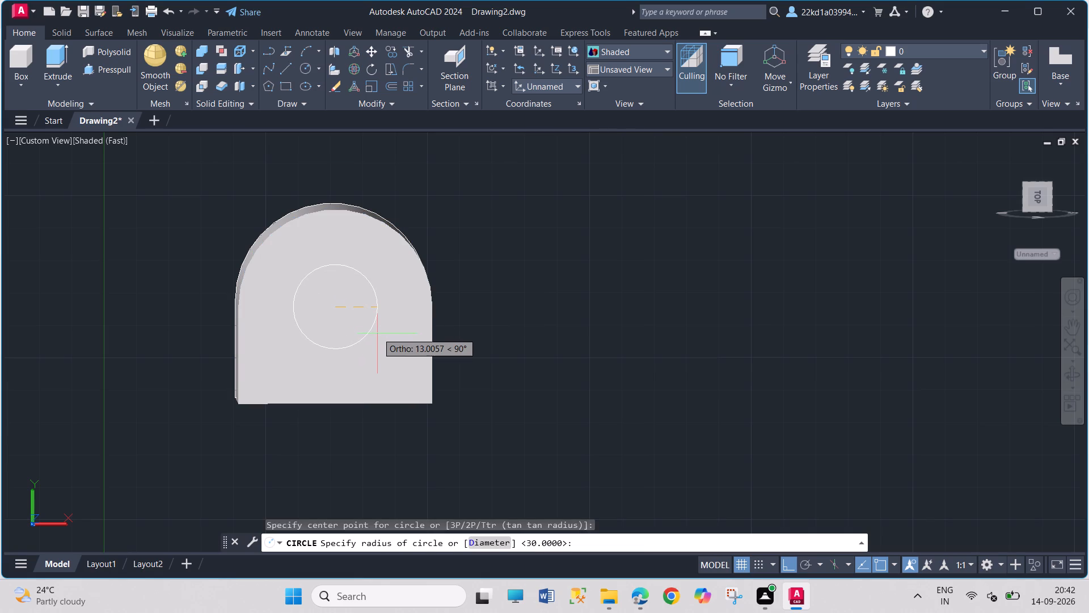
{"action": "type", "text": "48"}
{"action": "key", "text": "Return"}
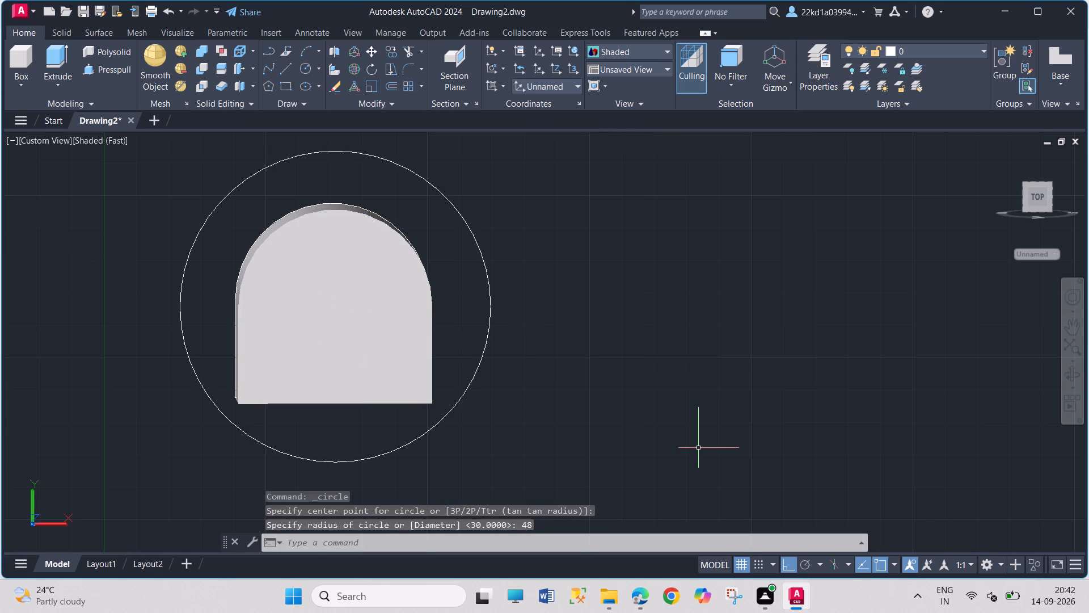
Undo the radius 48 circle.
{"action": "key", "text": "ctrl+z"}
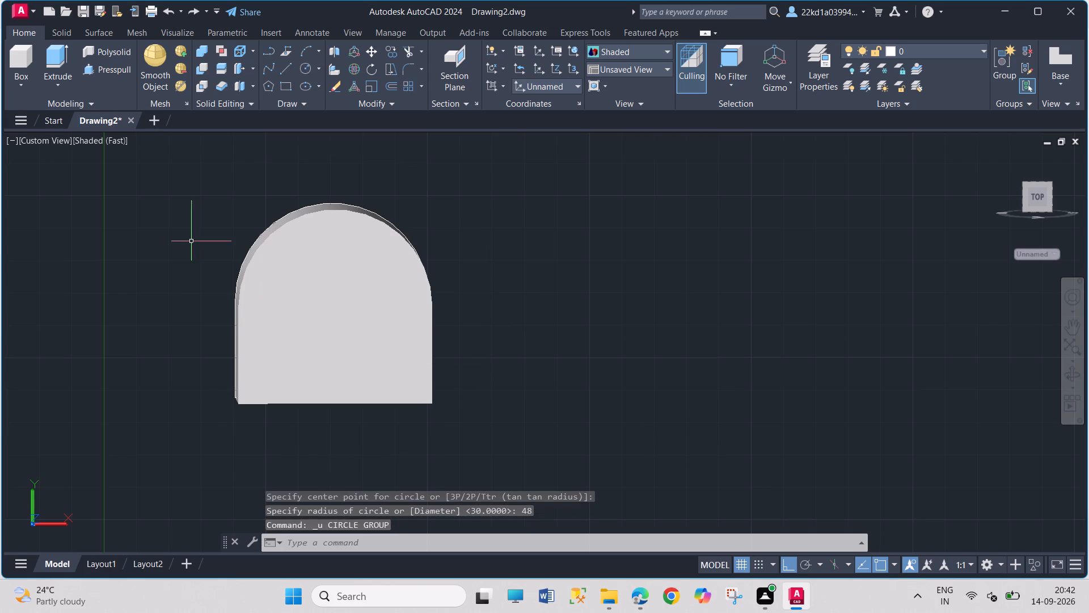
Draw a circle of radius 24 on the block's round-topped end face, centred on the arc's centre.
{"action": "left_click", "coordinate": [299, 70]}
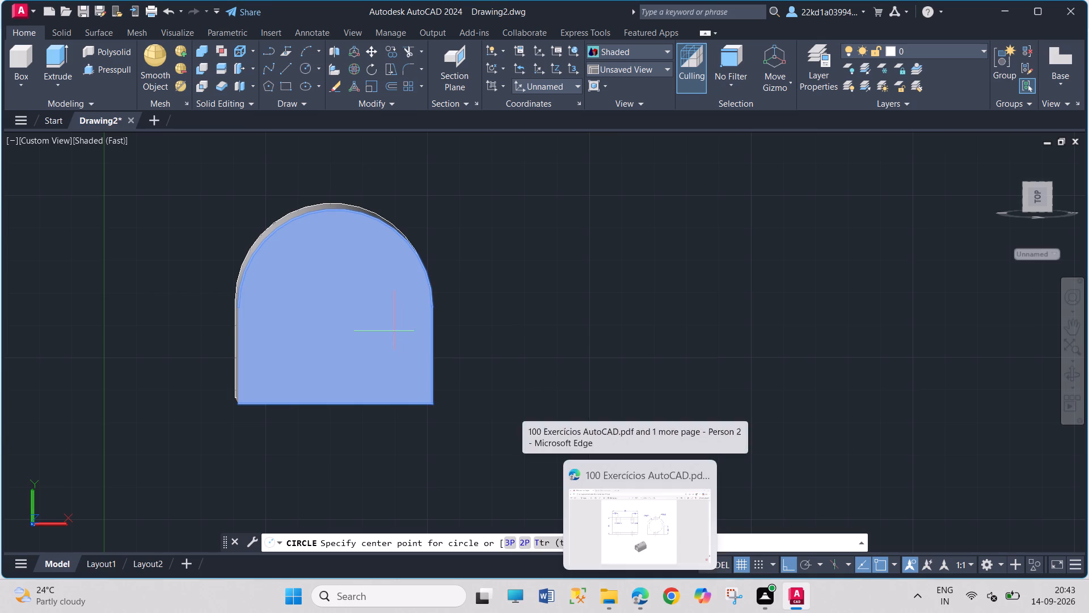
{"action": "left_click", "coordinate": [337, 303]}
{"action": "type", "text": "24"}
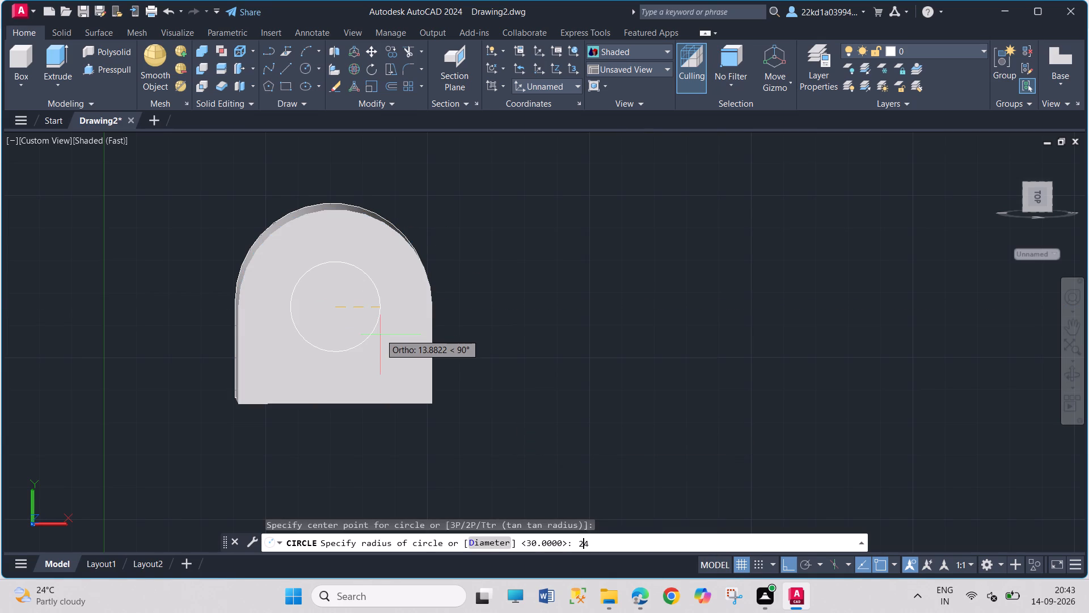
{"action": "key", "text": "Return"}
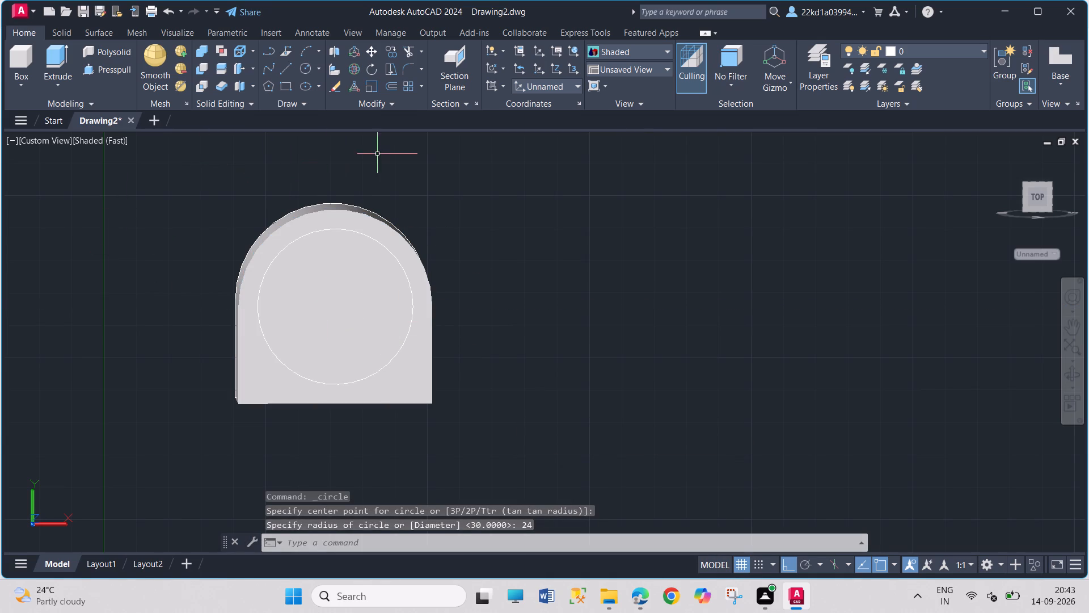
{"action": "key", "text": "Escape"}
{"action": "key", "text": "Escape"}
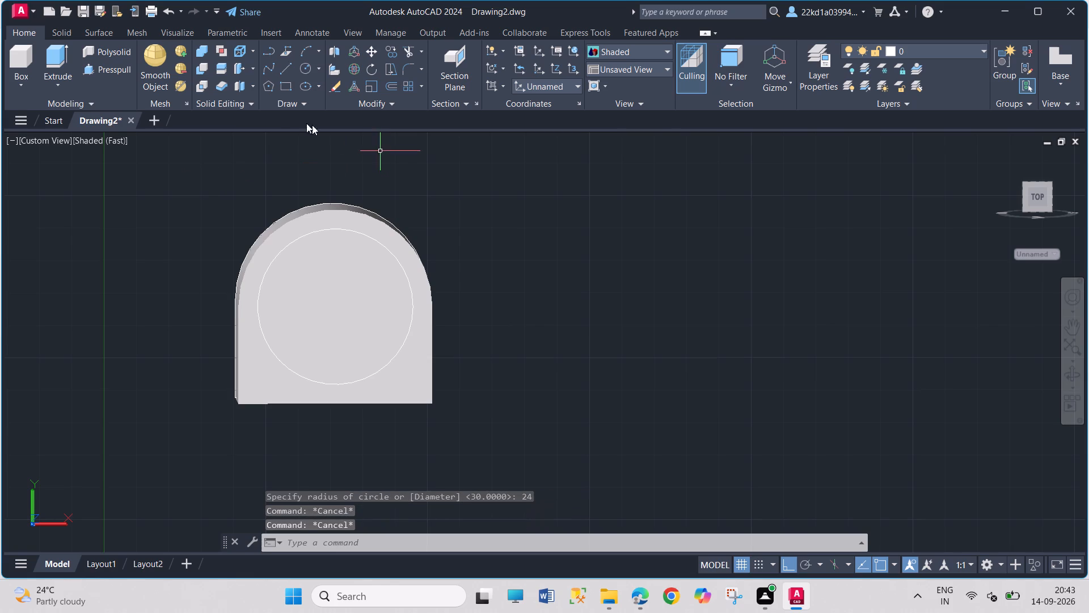
Presspull the radius 24 circle through the full length of the block to cut the through bore.
{"action": "left_click", "coordinate": [121, 69]}
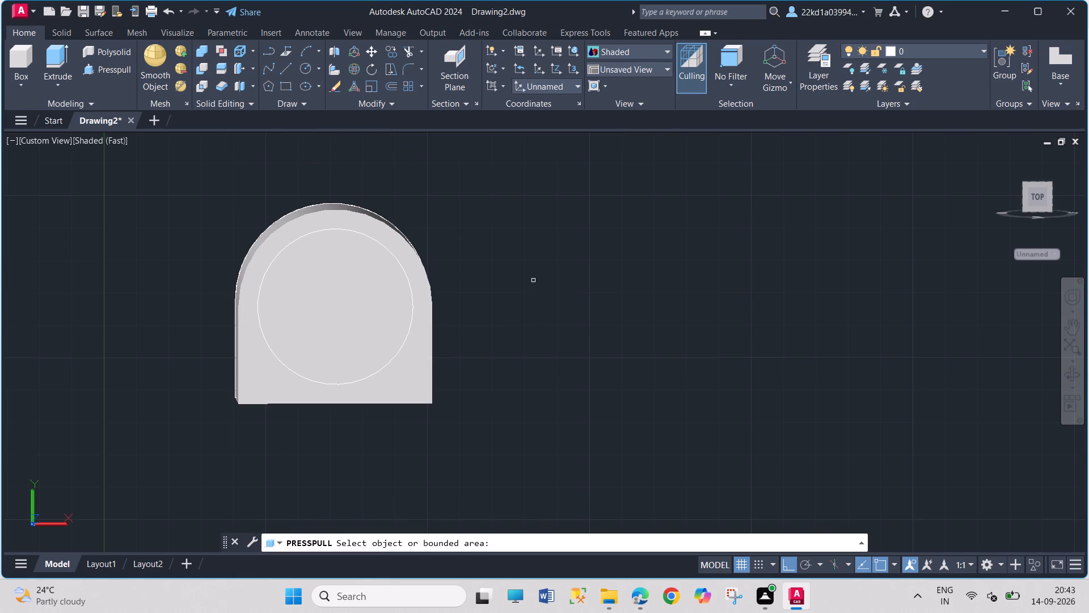
{"action": "middle_click_drag", "start_coordinate": [533, 280], "coordinate": [449, 322], "text": "shift"}
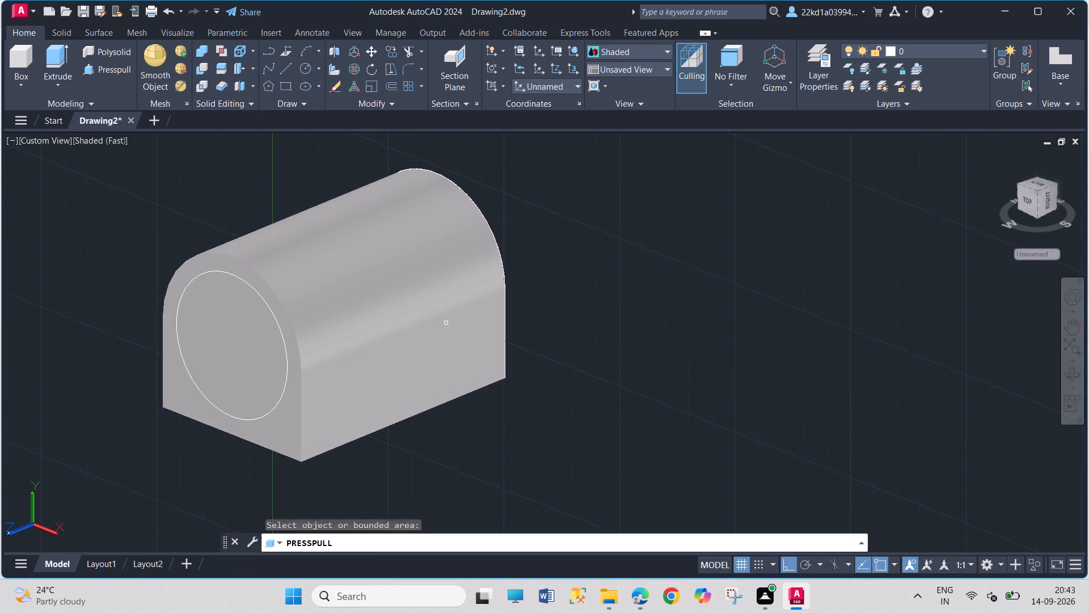
{"action": "left_click", "coordinate": [281, 334]}
{"action": "left_click", "coordinate": [615, 209]}
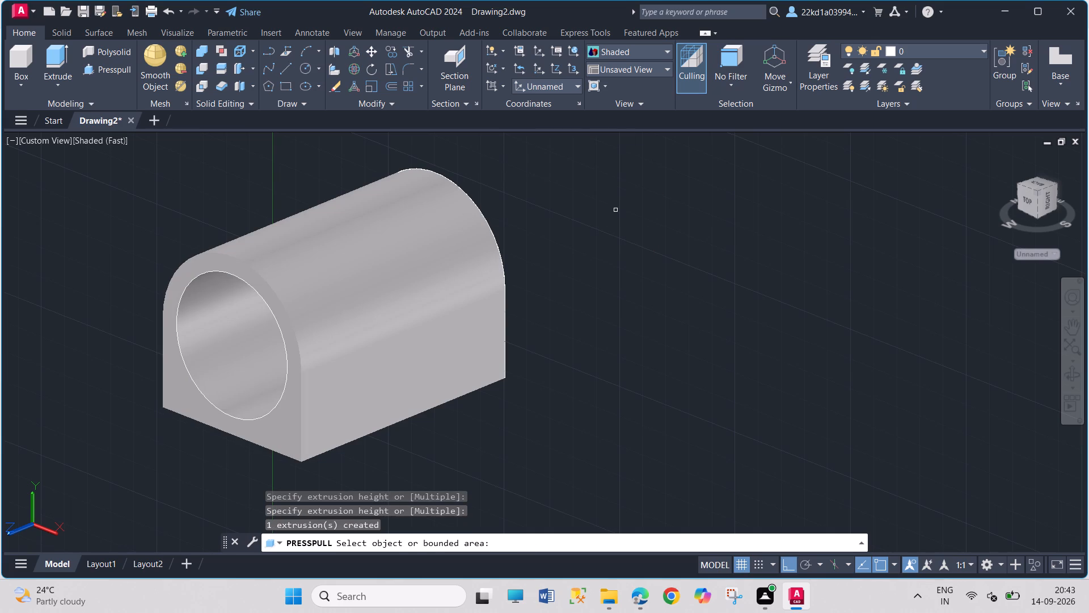
{"action": "key", "text": "Escape"}
{"action": "key", "text": "Escape"}
{"action": "key", "text": "Escape"}
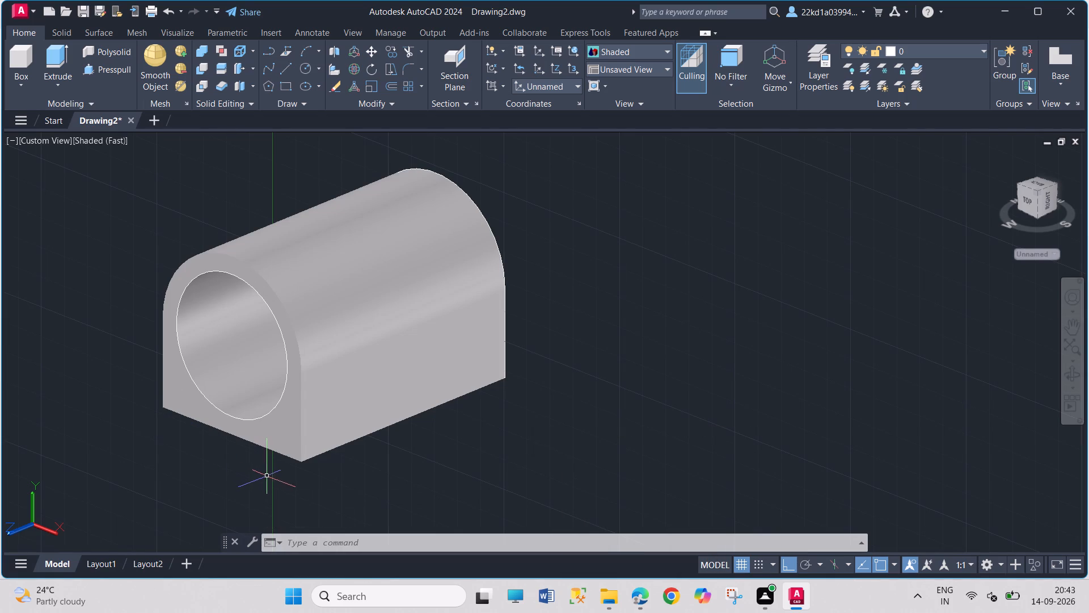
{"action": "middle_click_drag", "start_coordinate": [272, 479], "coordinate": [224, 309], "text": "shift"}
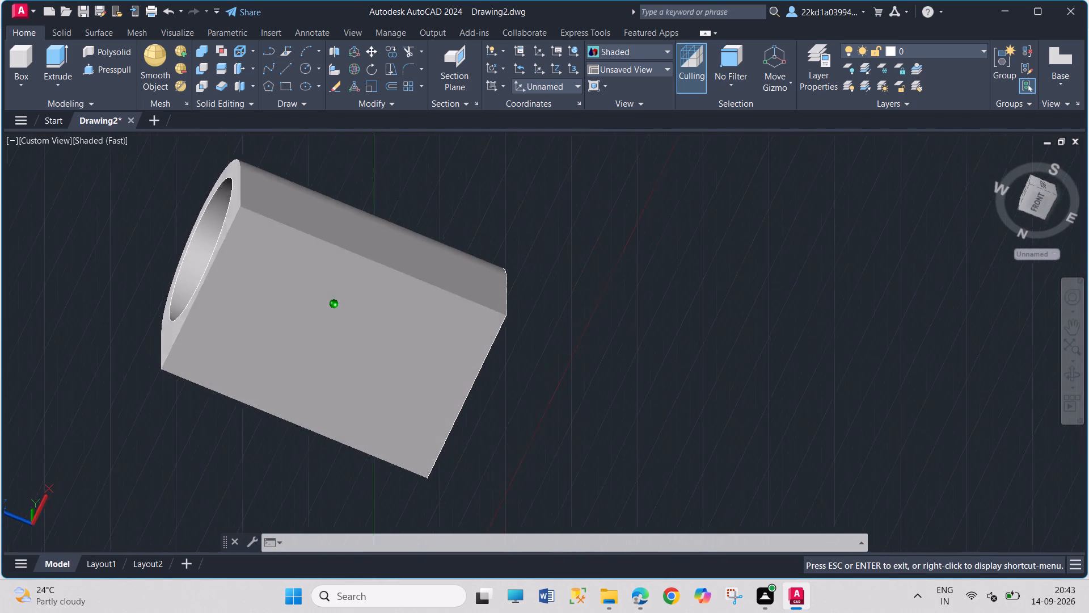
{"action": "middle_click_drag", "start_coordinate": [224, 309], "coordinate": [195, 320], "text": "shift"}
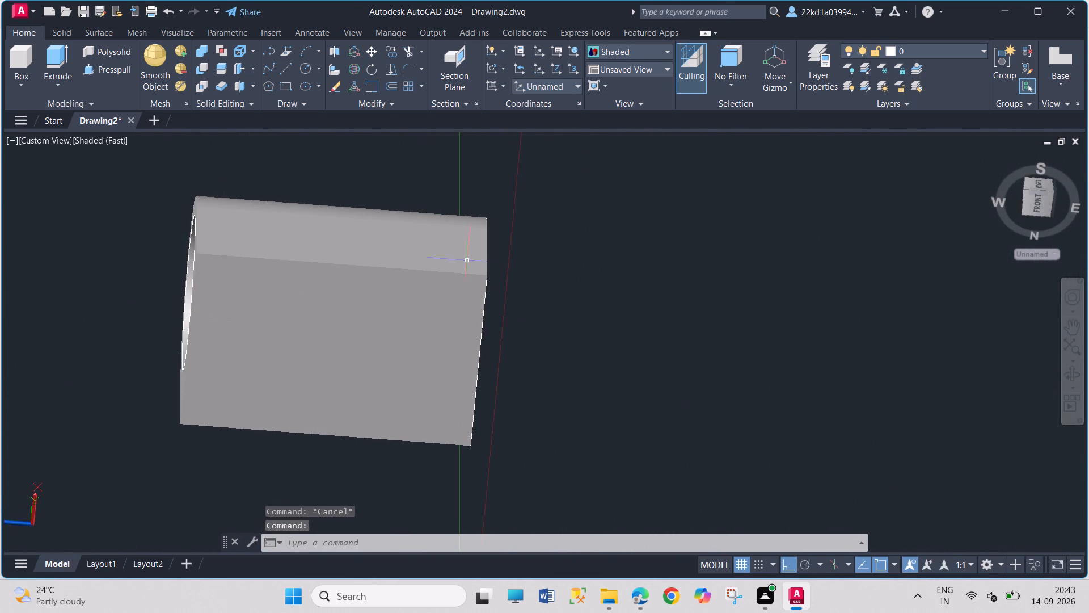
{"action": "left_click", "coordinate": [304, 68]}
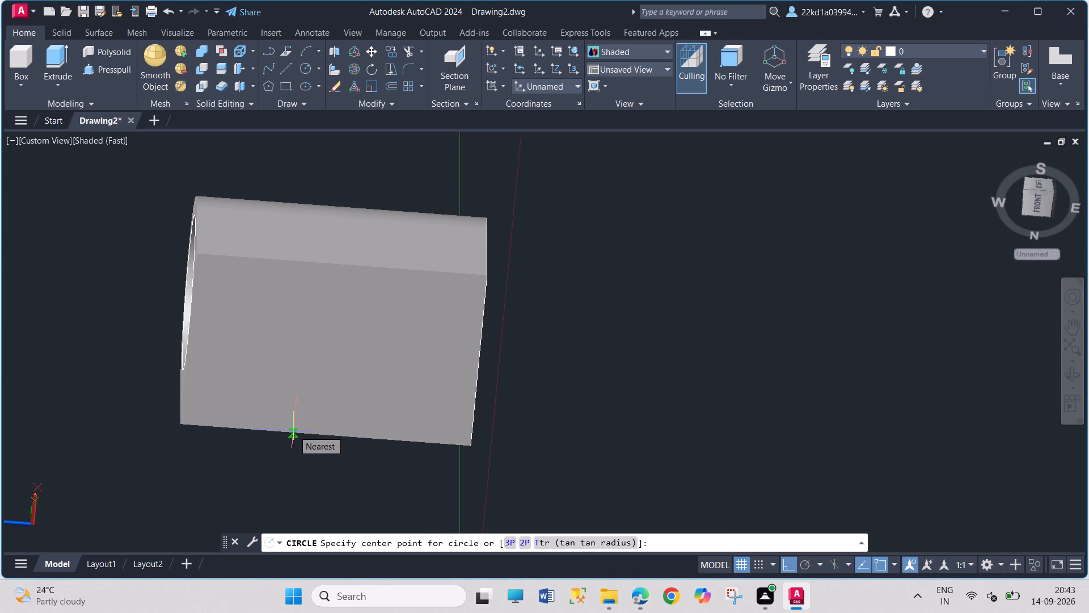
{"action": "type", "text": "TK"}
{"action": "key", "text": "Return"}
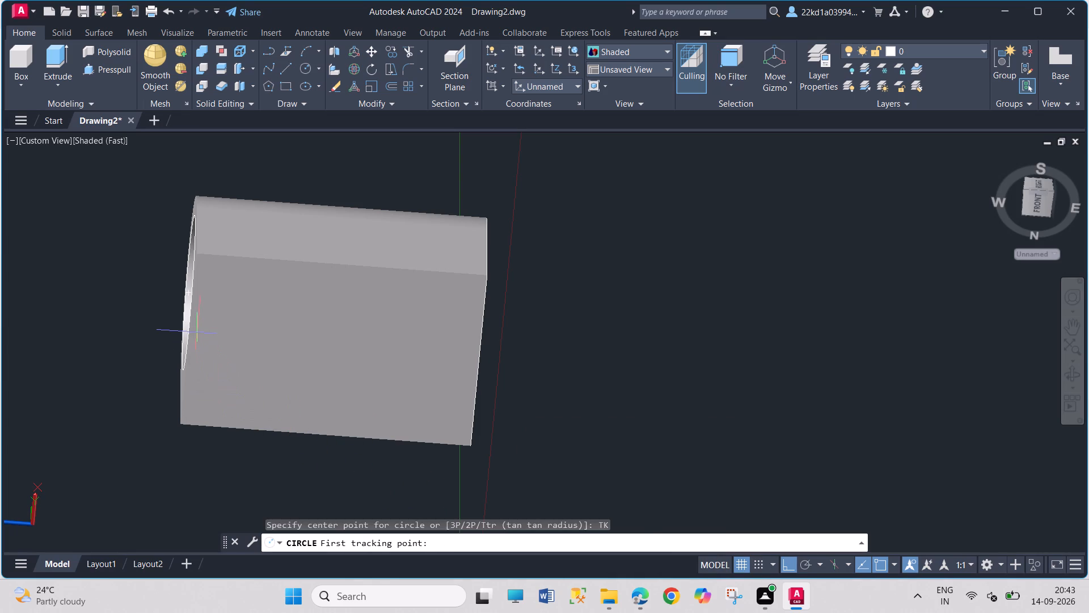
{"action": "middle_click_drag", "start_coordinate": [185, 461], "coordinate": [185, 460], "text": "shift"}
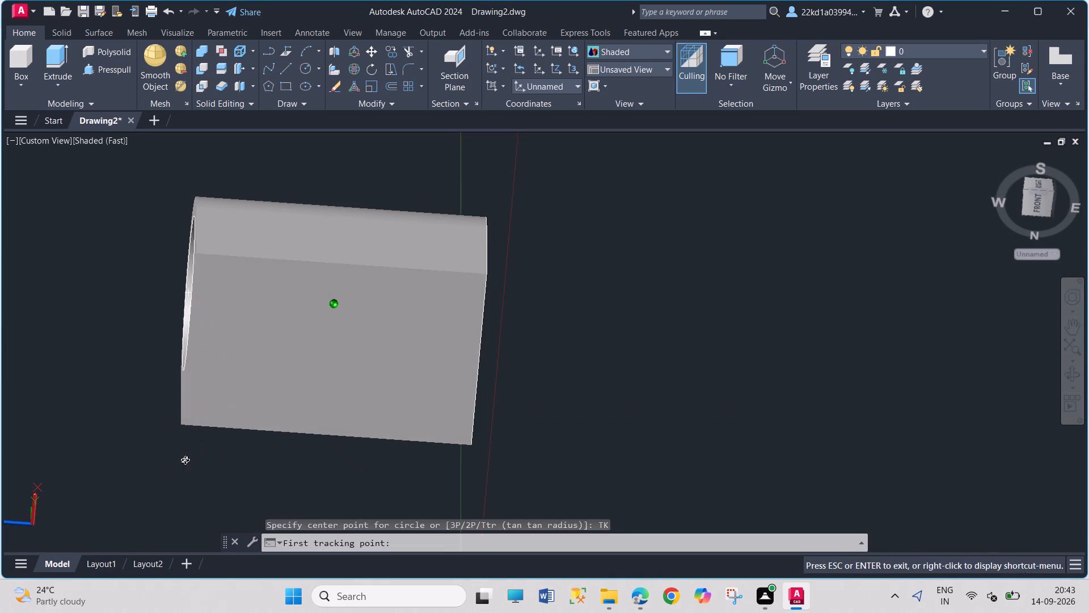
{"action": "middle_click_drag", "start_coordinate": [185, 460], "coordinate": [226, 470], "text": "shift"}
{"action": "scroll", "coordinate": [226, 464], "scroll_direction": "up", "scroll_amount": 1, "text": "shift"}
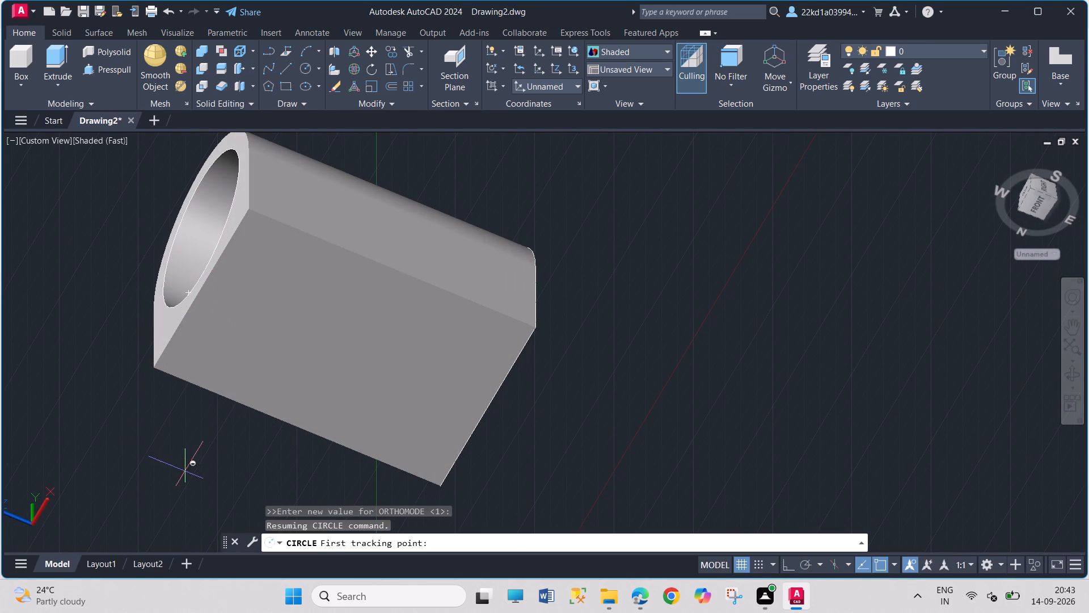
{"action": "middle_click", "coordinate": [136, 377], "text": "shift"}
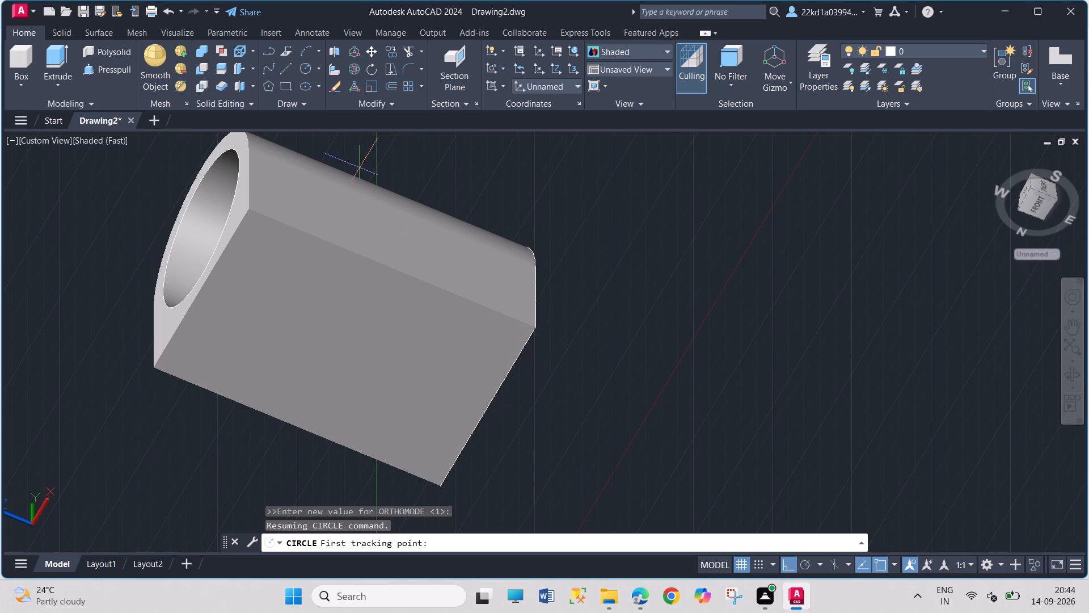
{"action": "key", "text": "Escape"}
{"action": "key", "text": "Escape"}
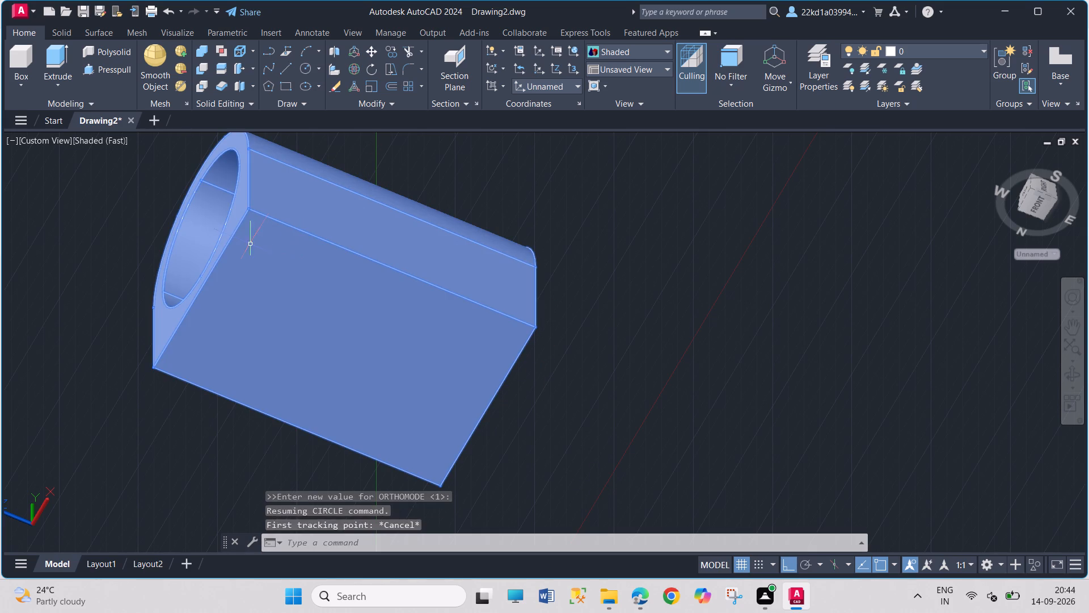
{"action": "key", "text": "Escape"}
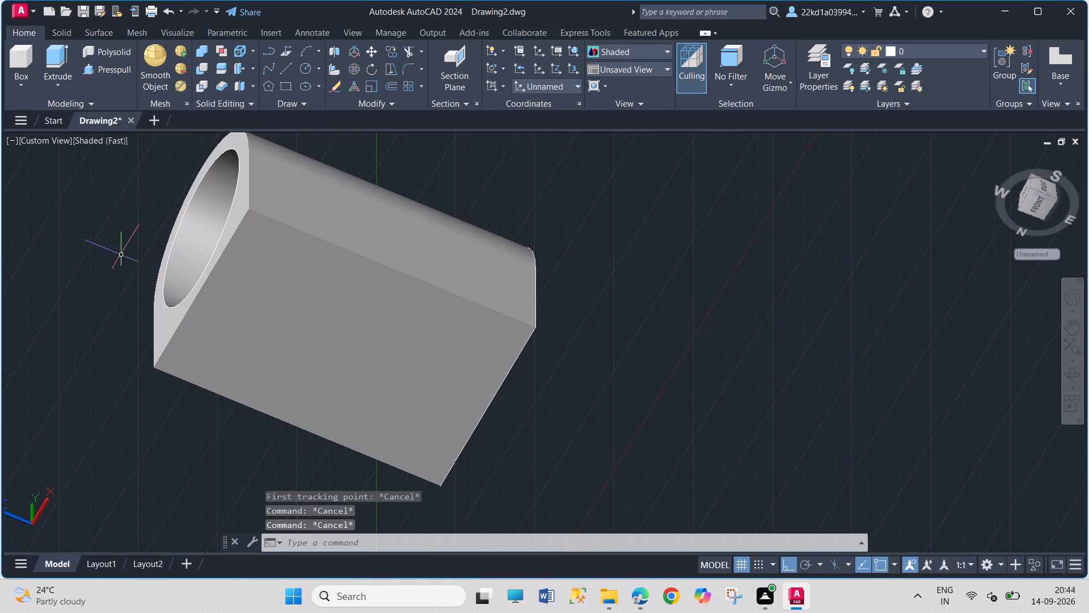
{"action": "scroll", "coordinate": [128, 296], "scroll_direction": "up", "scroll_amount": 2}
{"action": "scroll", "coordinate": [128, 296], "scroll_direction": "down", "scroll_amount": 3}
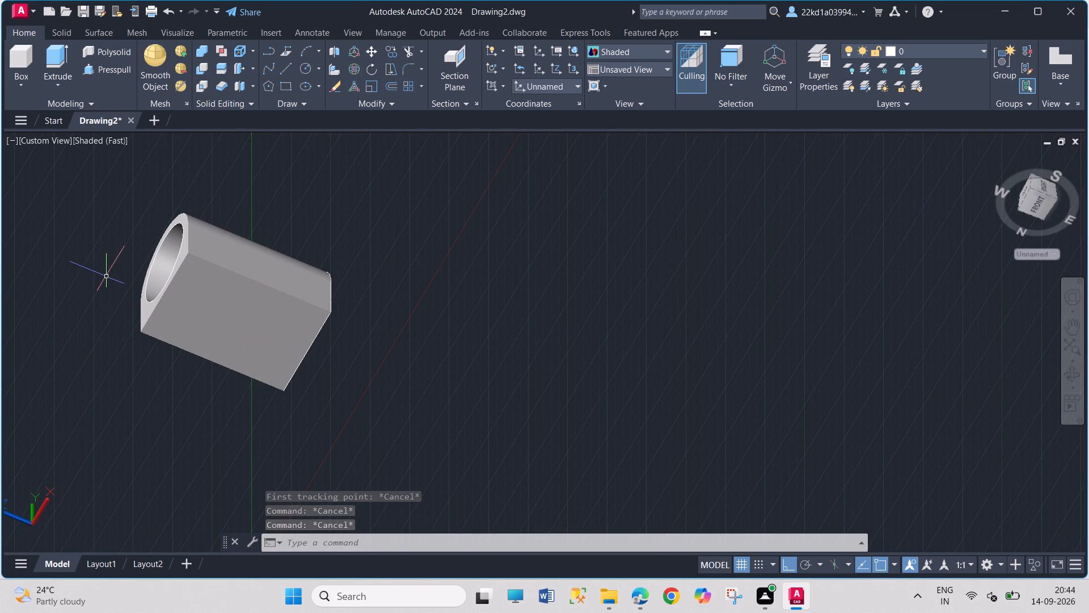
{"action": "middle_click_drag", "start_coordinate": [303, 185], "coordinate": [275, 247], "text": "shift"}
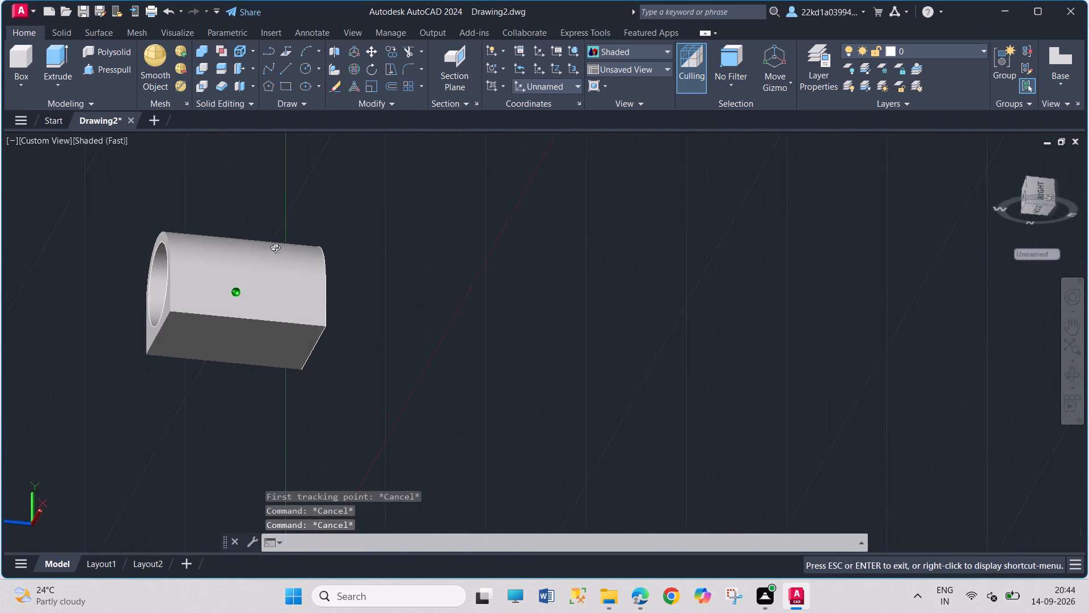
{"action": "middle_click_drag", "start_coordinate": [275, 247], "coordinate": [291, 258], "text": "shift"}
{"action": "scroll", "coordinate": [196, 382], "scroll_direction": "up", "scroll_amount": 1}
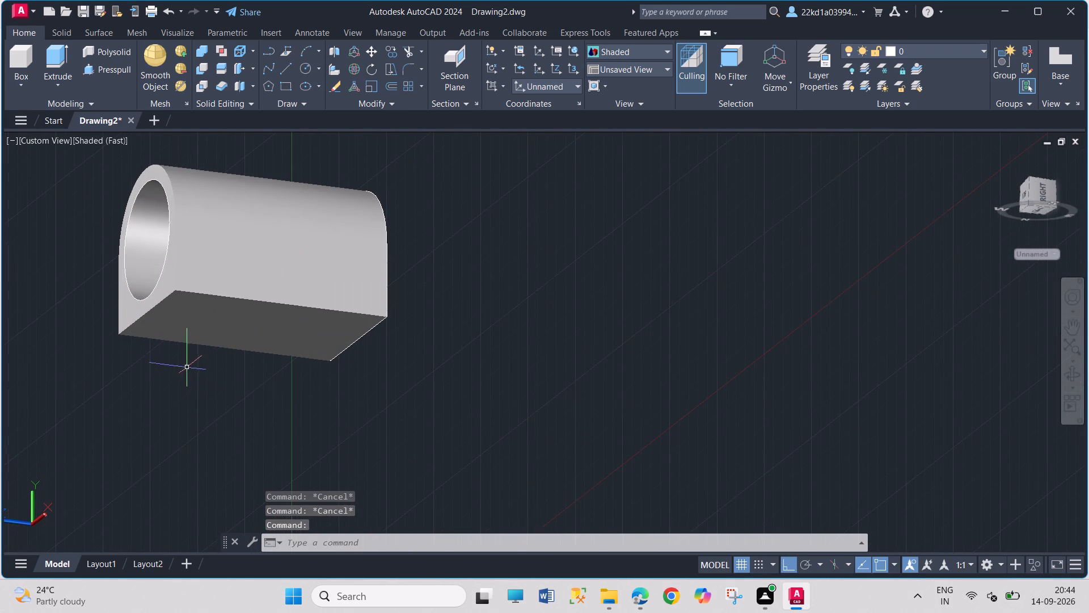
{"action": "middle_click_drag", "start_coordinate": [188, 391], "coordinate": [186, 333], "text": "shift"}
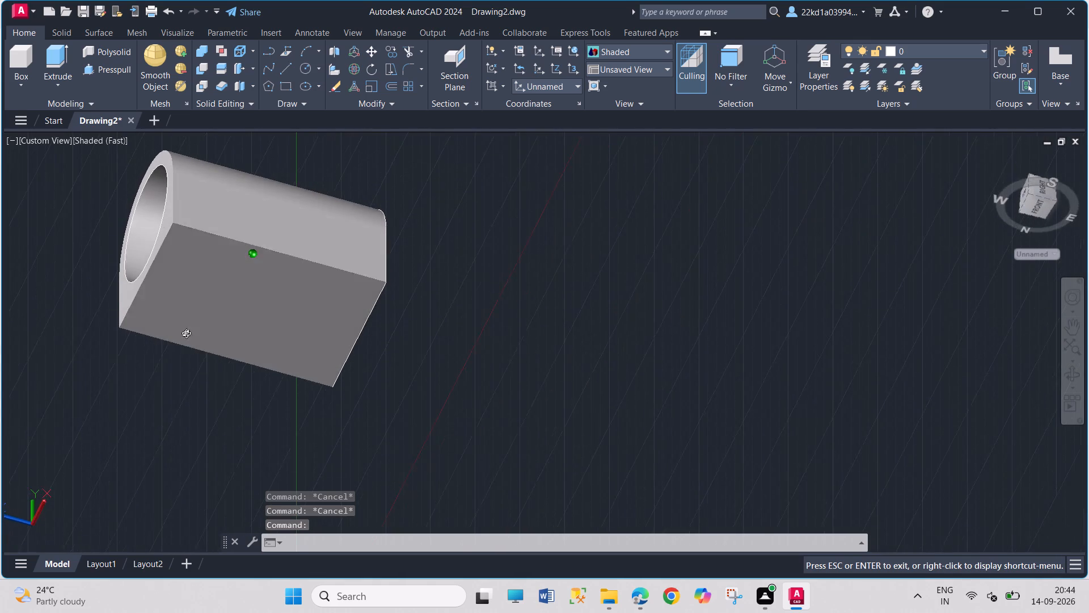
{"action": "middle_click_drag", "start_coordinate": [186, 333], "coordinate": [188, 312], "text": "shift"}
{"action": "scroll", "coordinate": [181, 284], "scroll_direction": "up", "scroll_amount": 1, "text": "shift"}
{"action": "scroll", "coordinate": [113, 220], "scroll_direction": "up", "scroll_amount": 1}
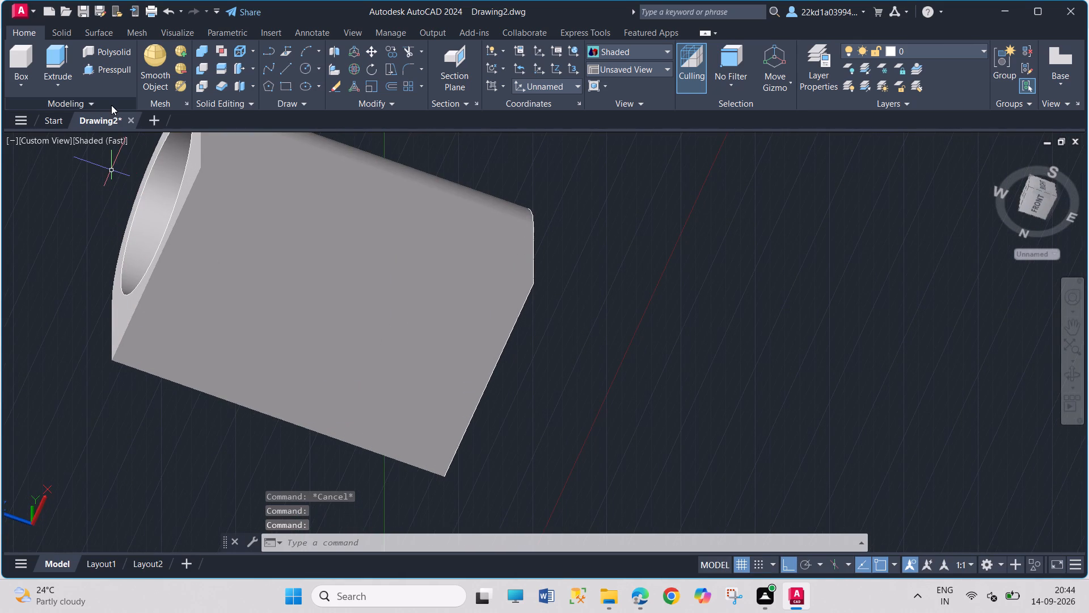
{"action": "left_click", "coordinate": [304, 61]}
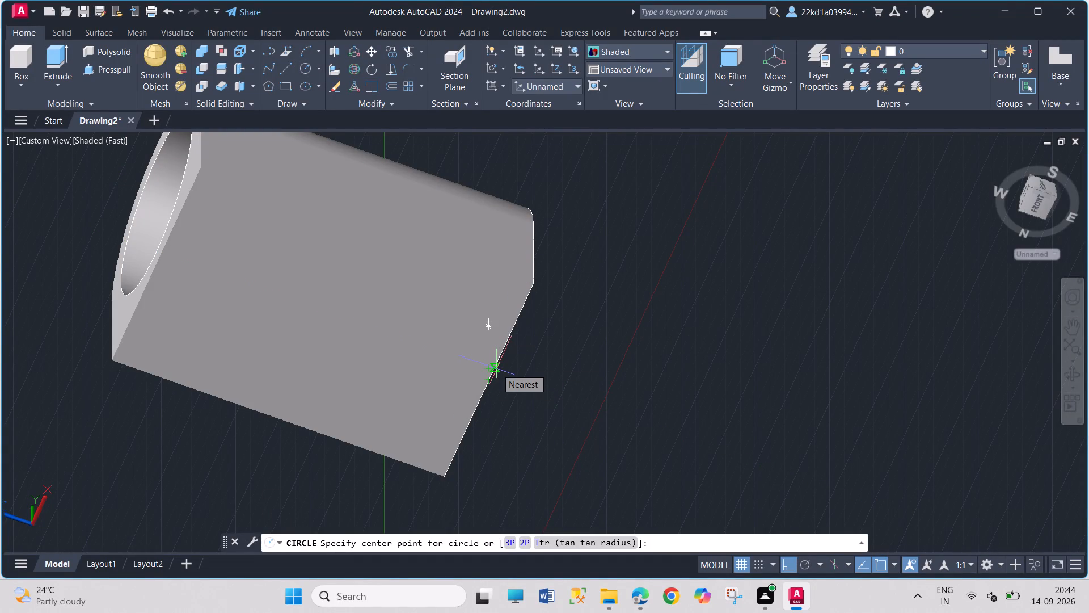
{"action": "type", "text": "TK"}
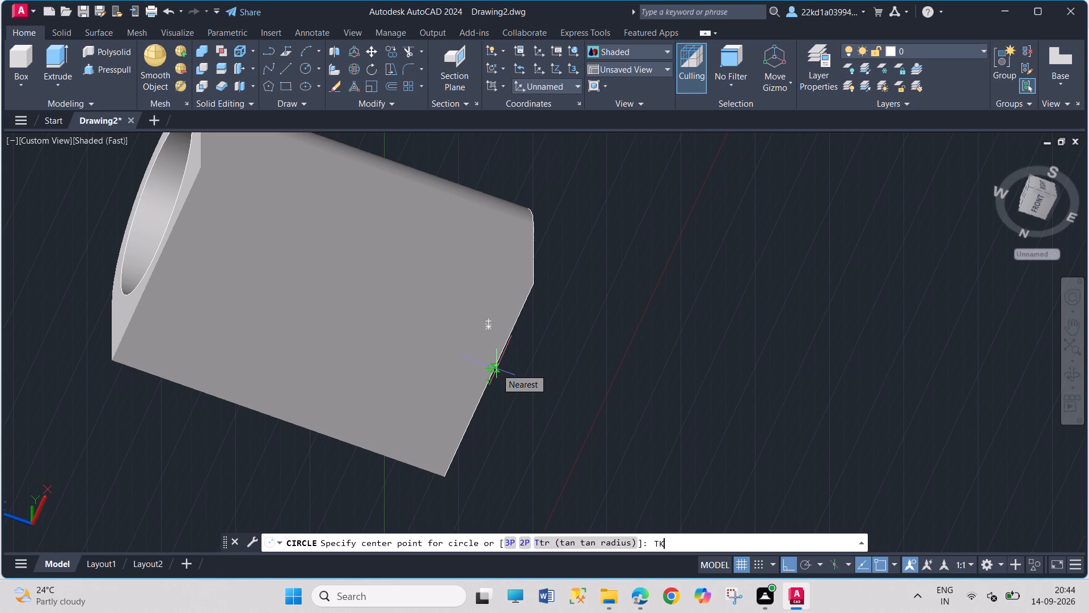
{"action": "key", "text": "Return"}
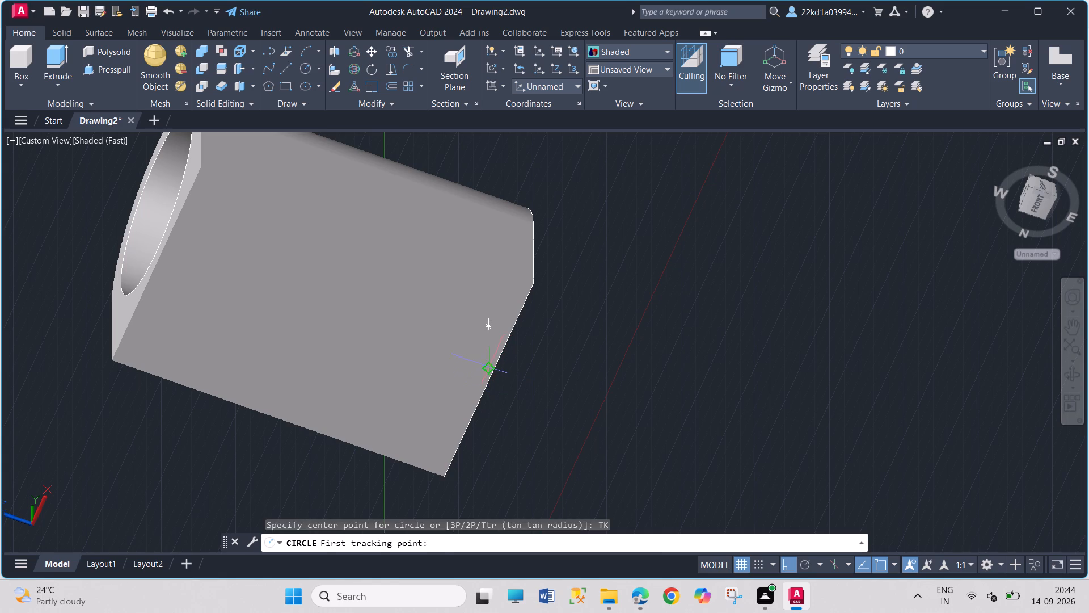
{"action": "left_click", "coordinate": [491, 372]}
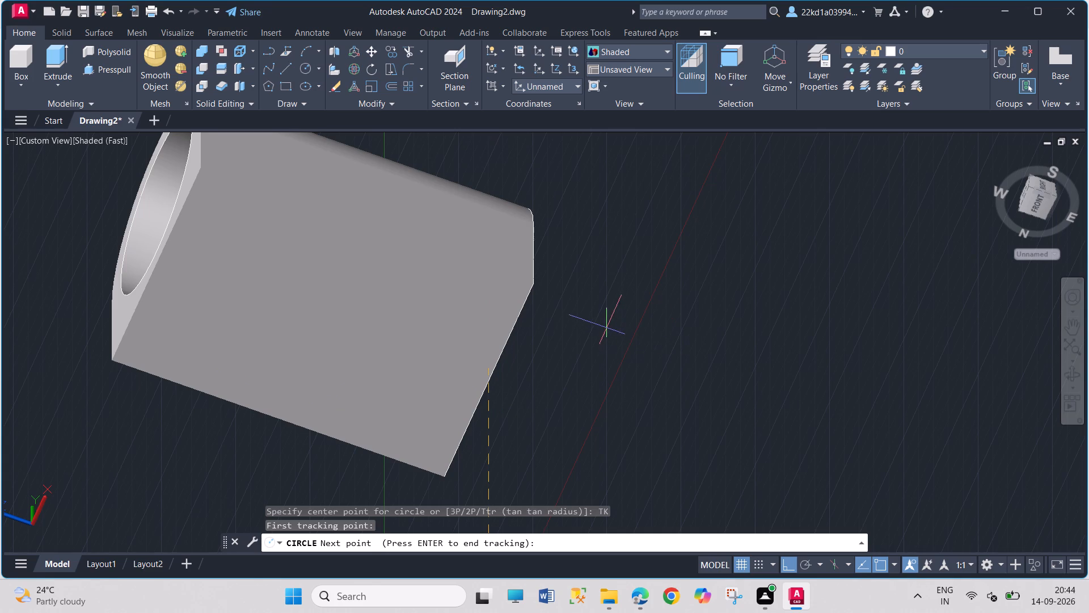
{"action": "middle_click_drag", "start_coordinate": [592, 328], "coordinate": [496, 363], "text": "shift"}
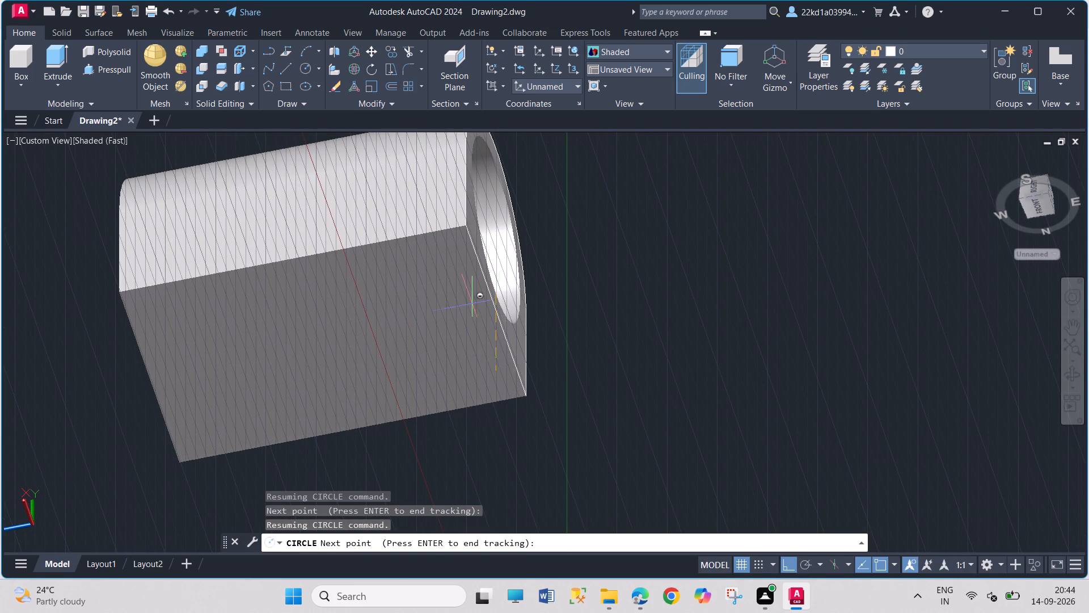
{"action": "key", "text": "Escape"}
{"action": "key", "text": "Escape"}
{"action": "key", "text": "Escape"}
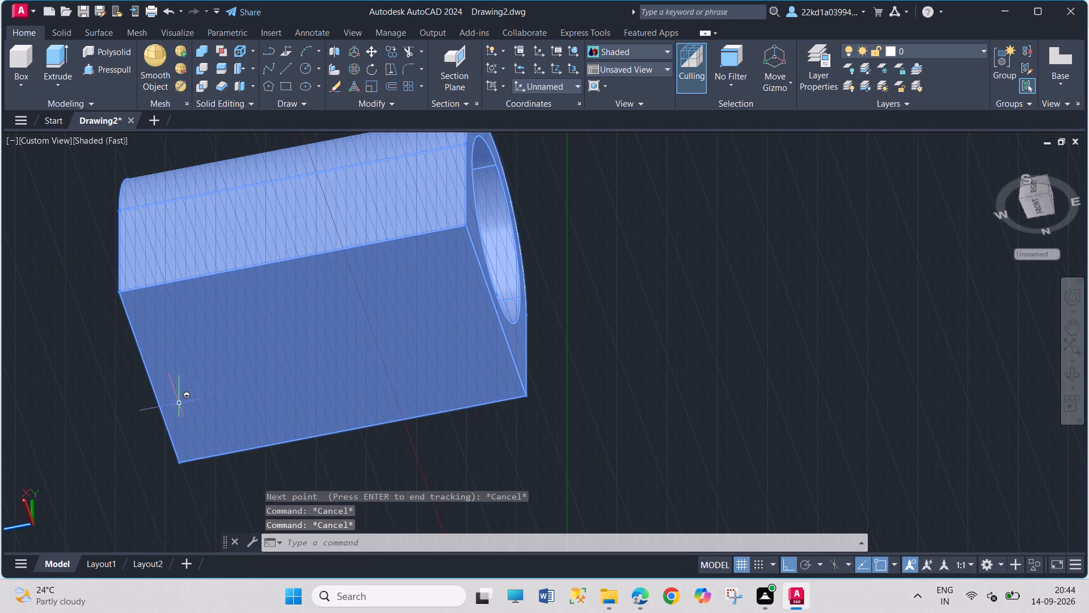
Draw a line 20 long on the block's flat base, from the midpoint of one end edge along the block's length.
{"action": "left_click", "coordinate": [286, 69]}
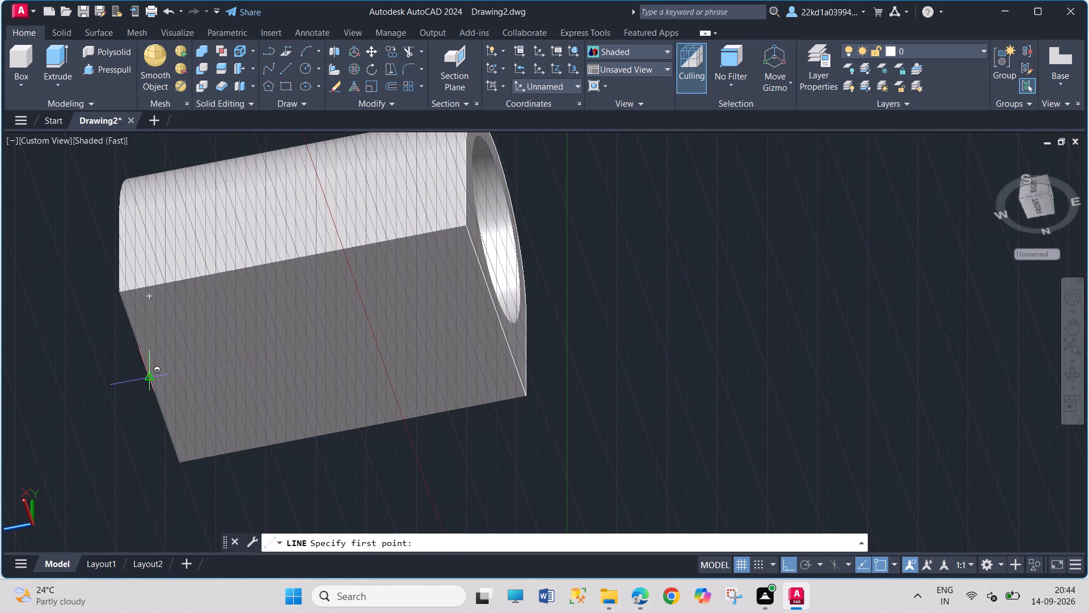
{"action": "left_click", "coordinate": [148, 375]}
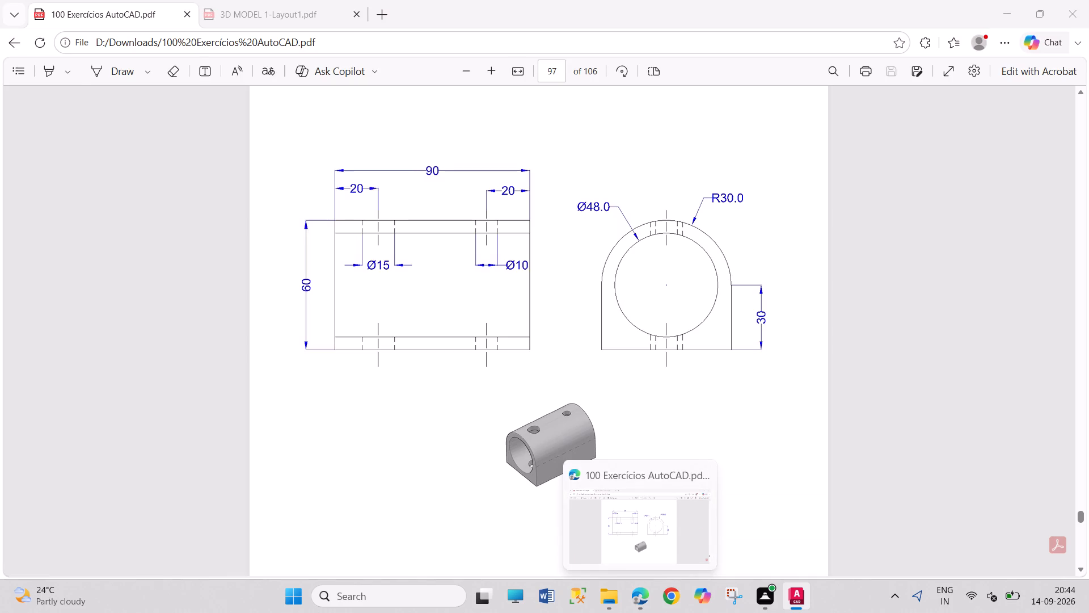
{"action": "type", "text": "20"}
{"action": "key", "text": "Return"}
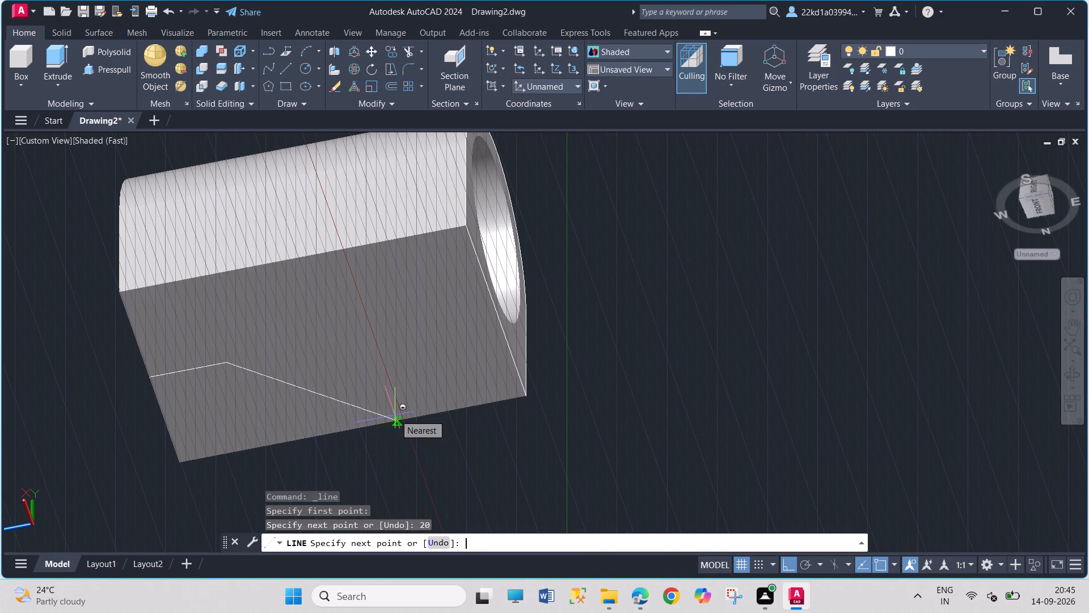
{"action": "key", "text": "Escape"}
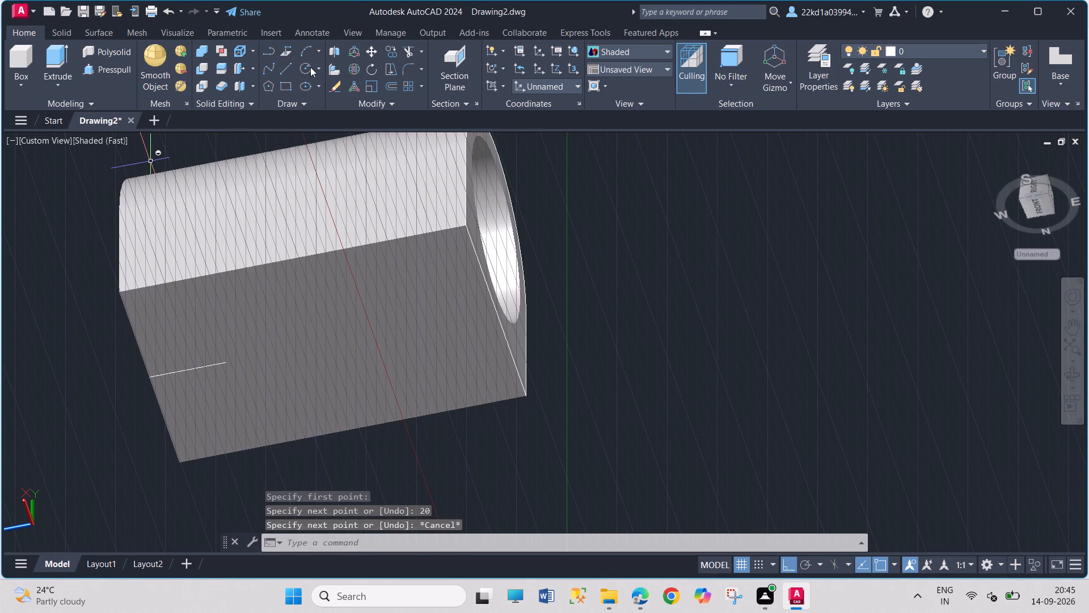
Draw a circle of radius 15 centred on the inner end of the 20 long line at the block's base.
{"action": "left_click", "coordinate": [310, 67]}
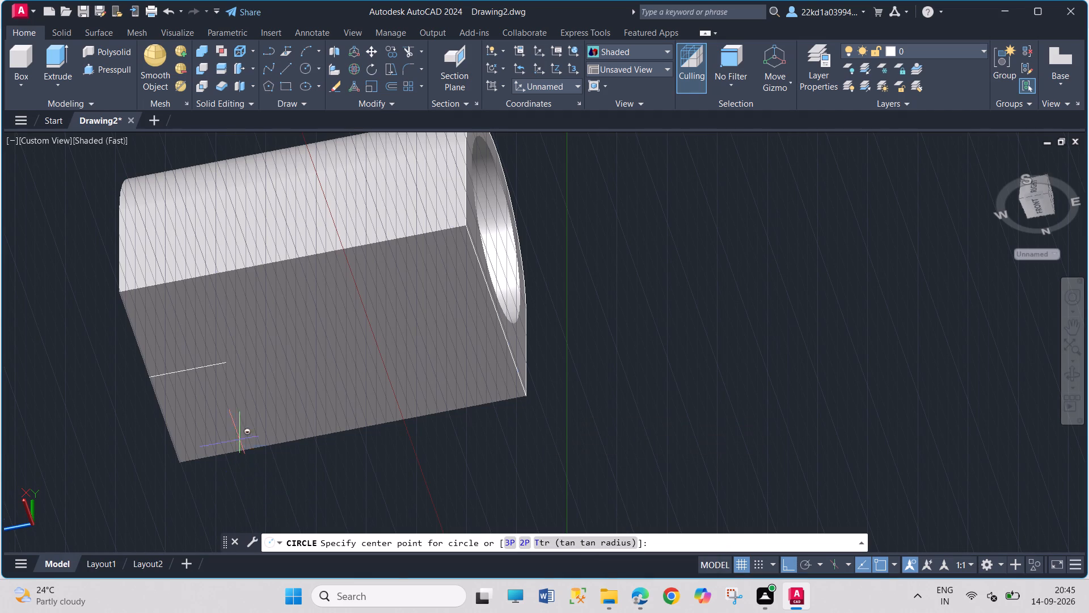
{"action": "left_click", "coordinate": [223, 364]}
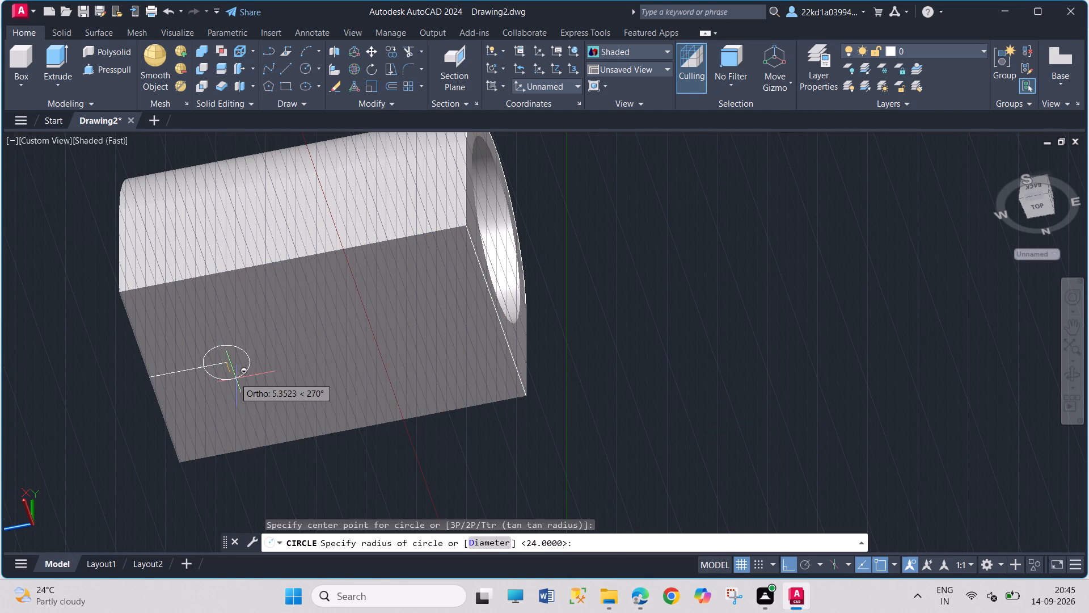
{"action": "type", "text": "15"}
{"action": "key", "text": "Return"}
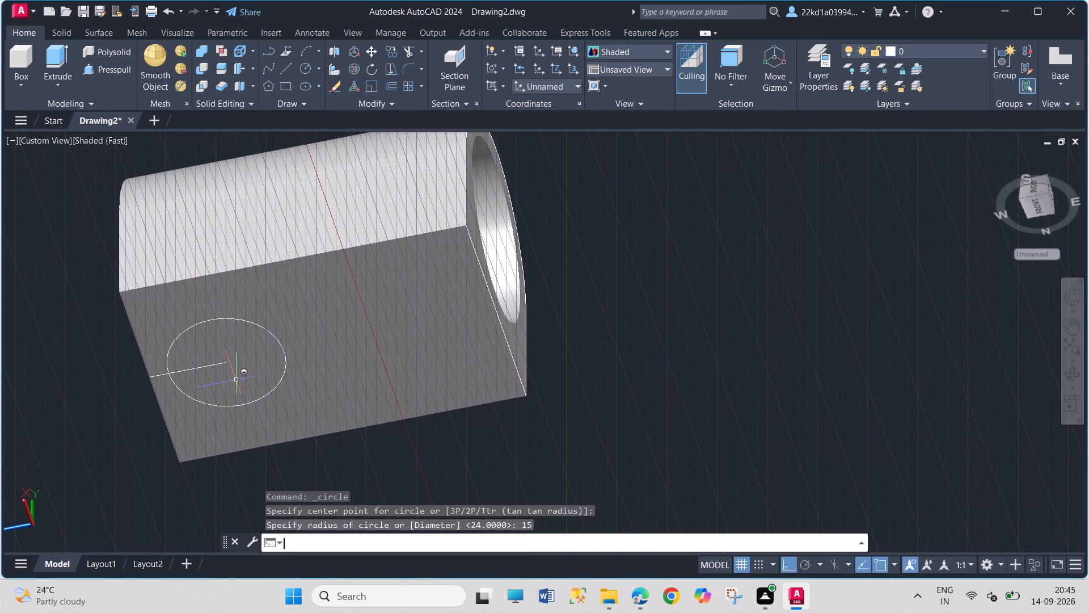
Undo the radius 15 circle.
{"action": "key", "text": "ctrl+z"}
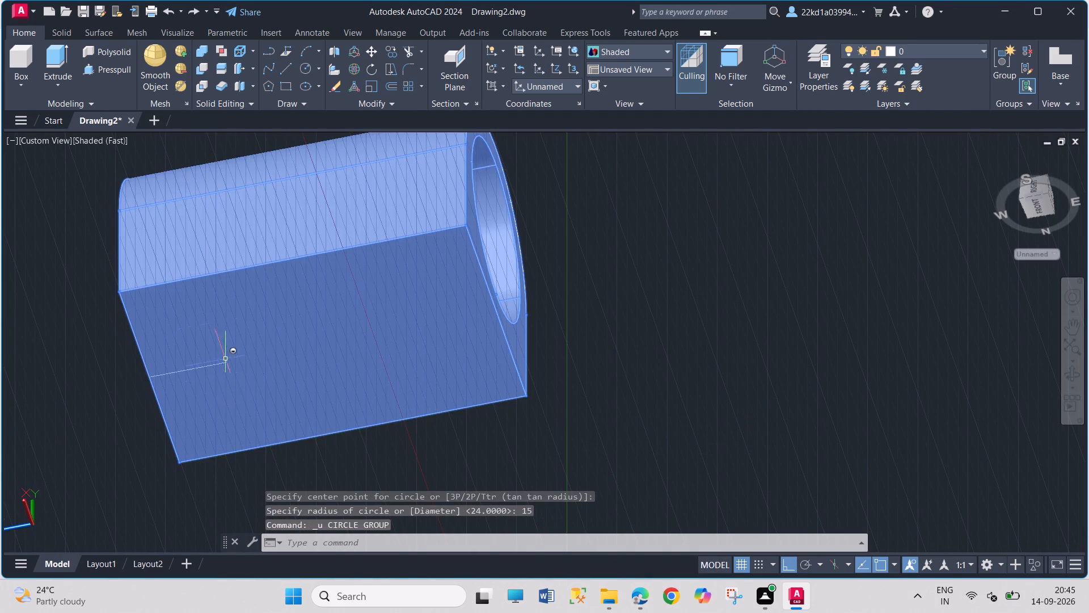
Draw a circle of diameter 15 centred on the inner end of the 20 long line on the block's base.
{"action": "left_click", "coordinate": [303, 71]}
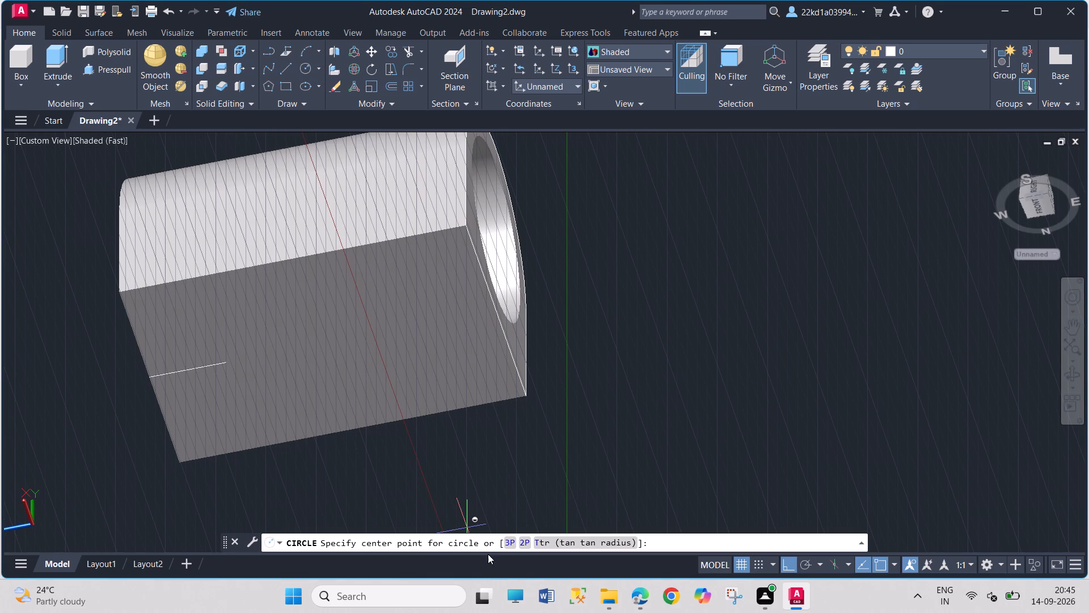
{"action": "left_click", "coordinate": [224, 363]}
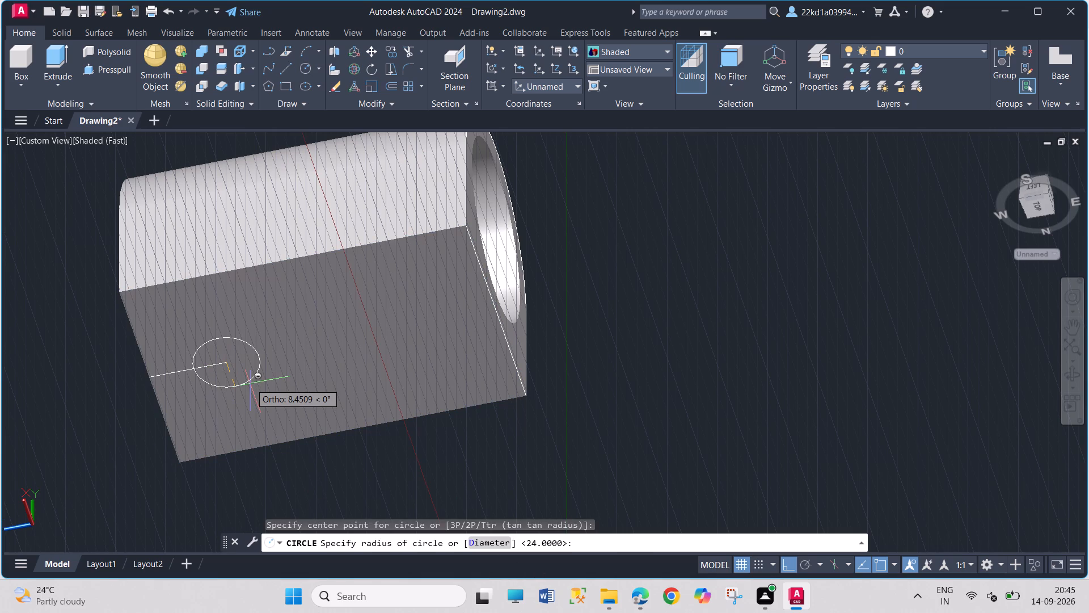
{"action": "key", "text": "d"}
{"action": "key", "text": "Return"}
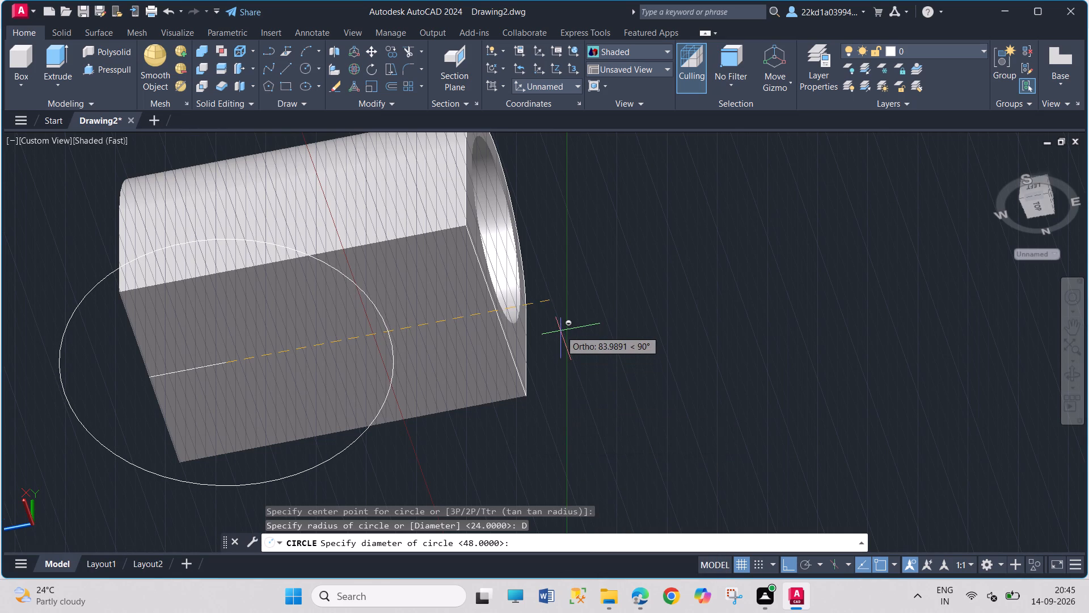
{"action": "type", "text": "15"}
{"action": "key", "text": "Return"}
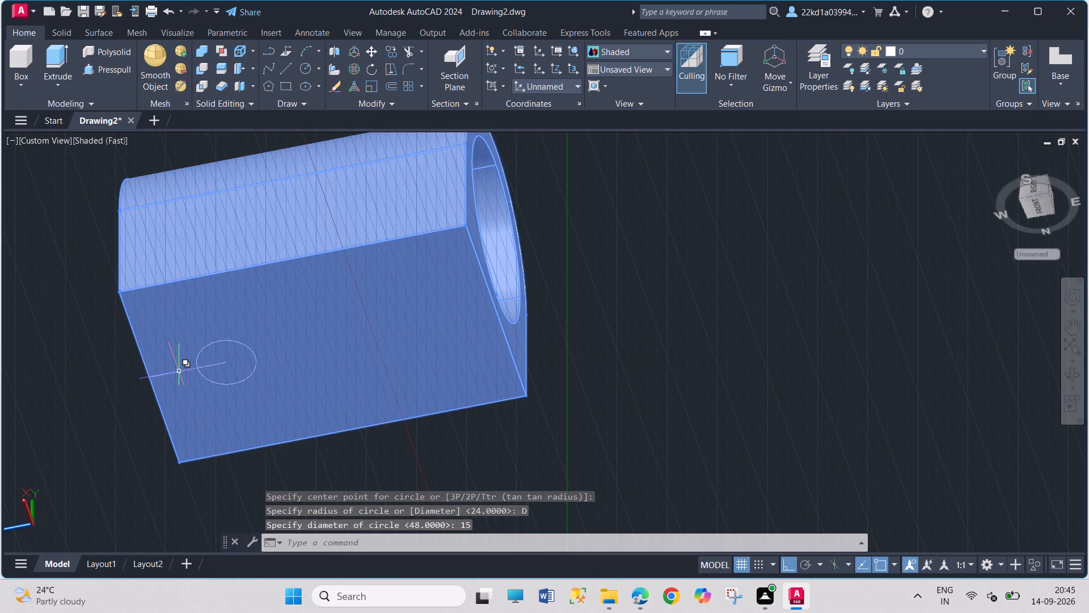
{"action": "key", "text": "Escape"}
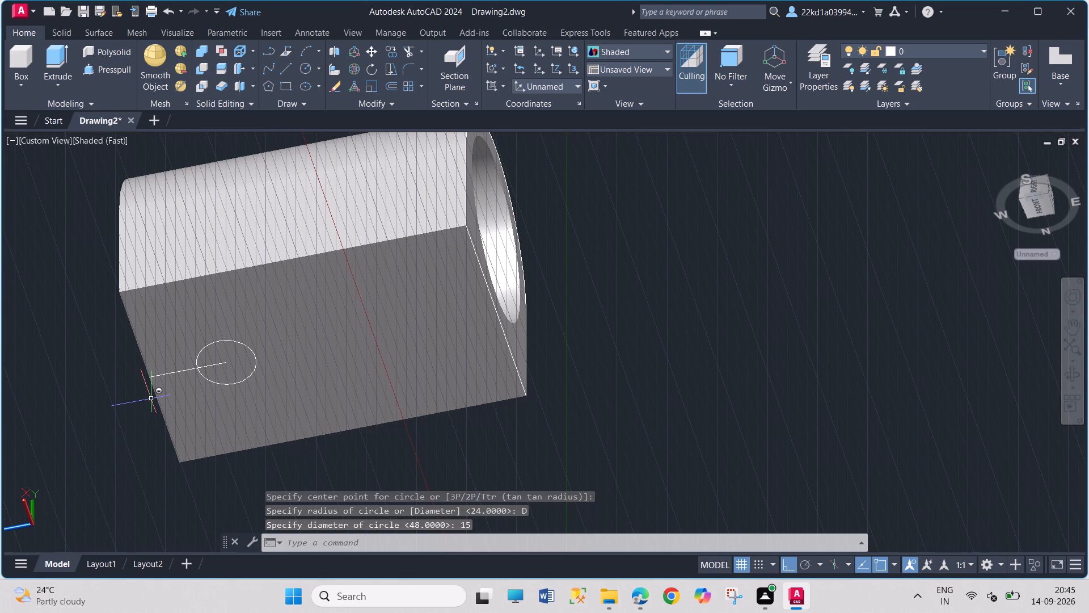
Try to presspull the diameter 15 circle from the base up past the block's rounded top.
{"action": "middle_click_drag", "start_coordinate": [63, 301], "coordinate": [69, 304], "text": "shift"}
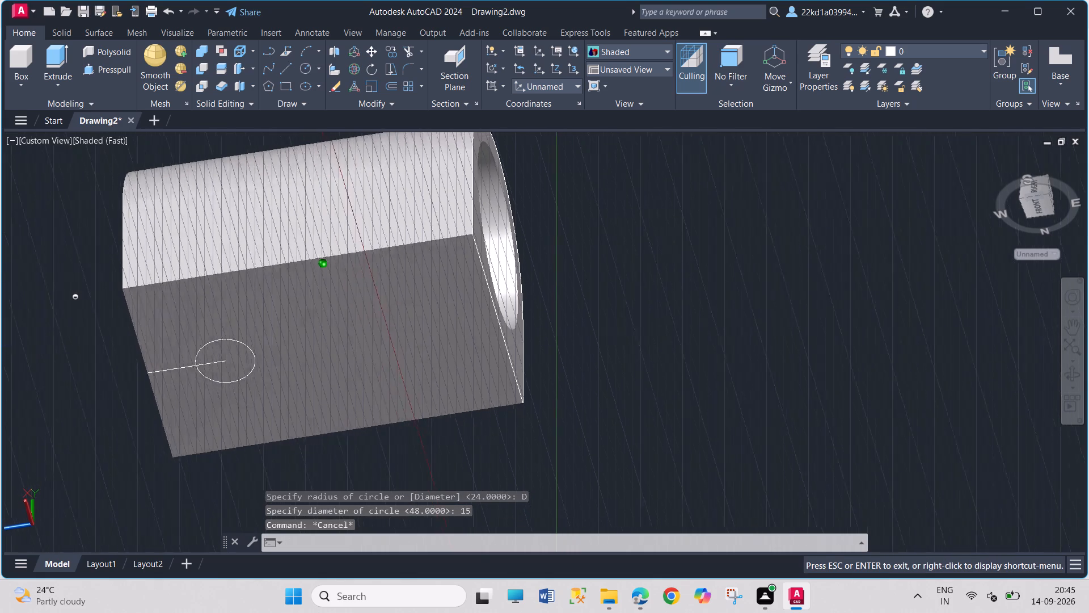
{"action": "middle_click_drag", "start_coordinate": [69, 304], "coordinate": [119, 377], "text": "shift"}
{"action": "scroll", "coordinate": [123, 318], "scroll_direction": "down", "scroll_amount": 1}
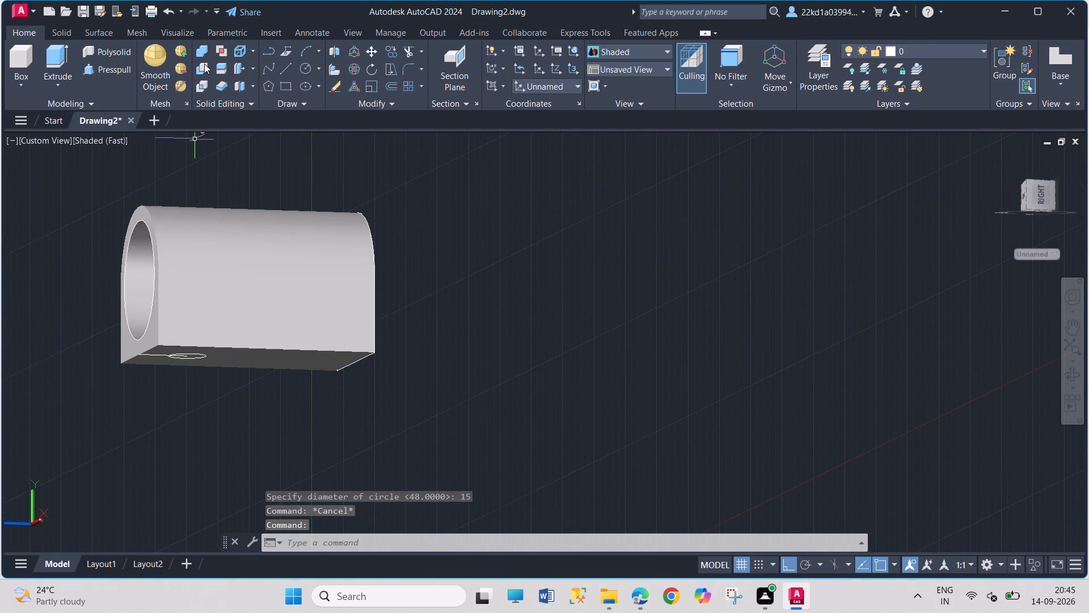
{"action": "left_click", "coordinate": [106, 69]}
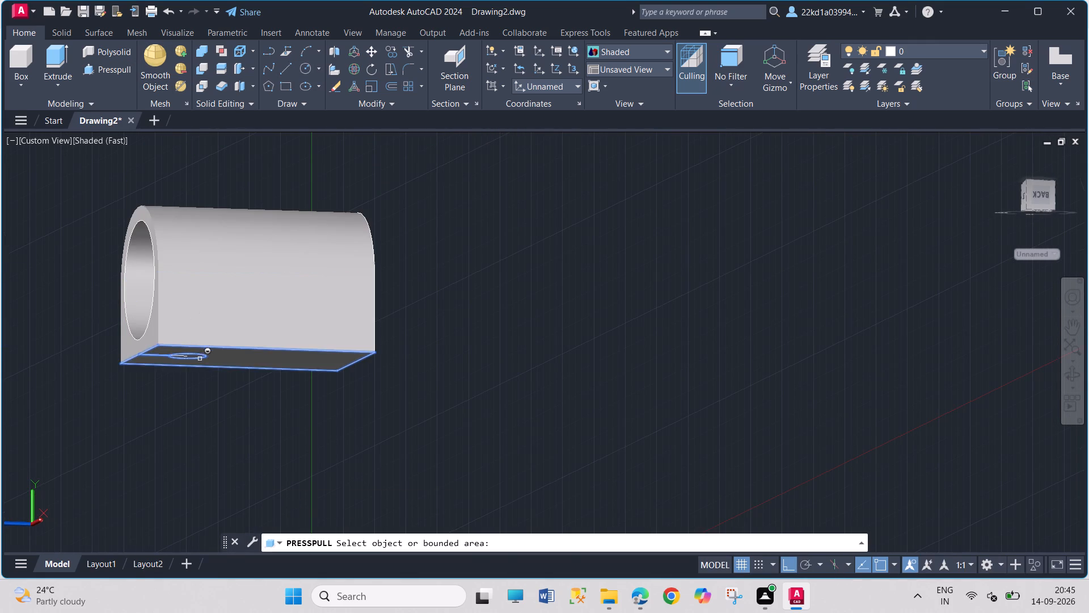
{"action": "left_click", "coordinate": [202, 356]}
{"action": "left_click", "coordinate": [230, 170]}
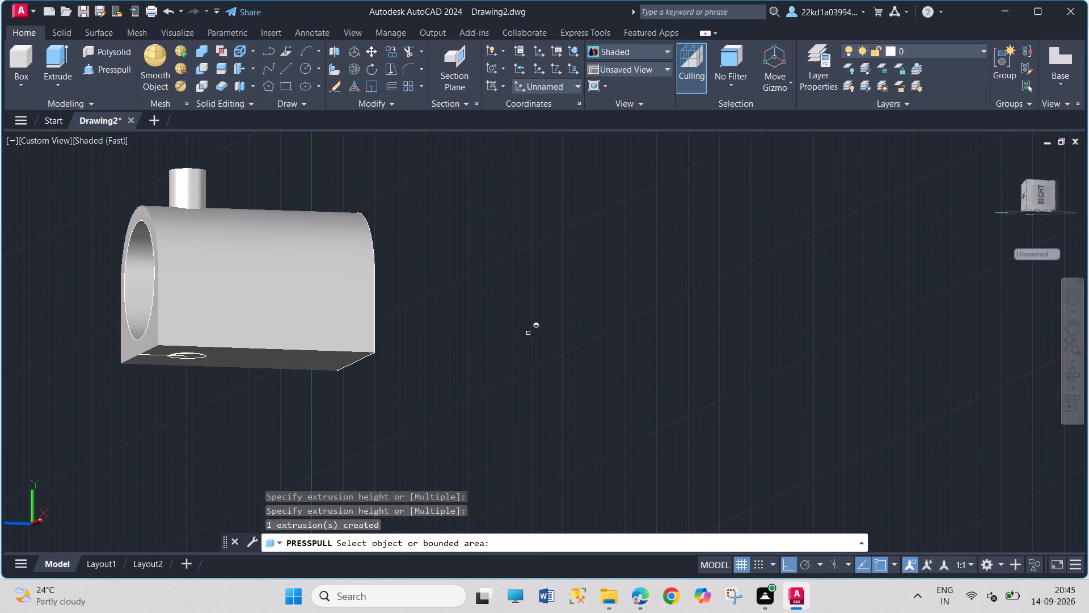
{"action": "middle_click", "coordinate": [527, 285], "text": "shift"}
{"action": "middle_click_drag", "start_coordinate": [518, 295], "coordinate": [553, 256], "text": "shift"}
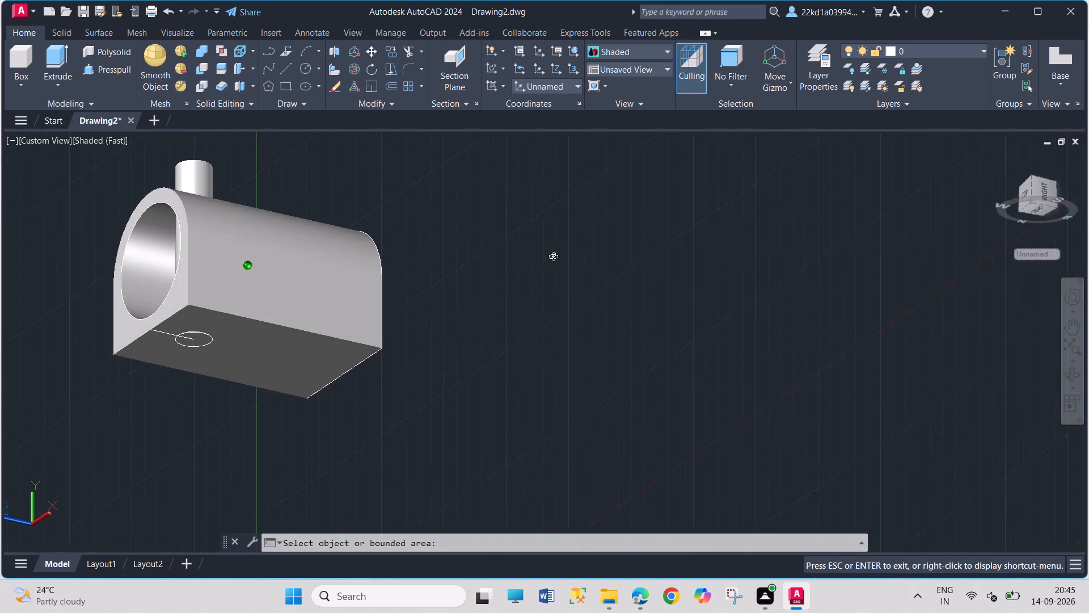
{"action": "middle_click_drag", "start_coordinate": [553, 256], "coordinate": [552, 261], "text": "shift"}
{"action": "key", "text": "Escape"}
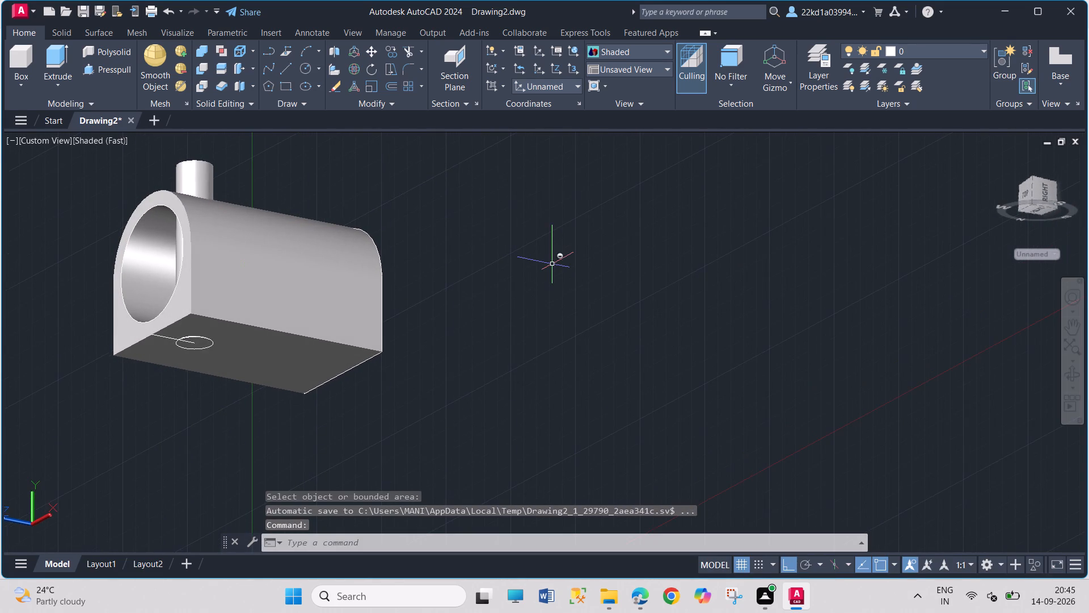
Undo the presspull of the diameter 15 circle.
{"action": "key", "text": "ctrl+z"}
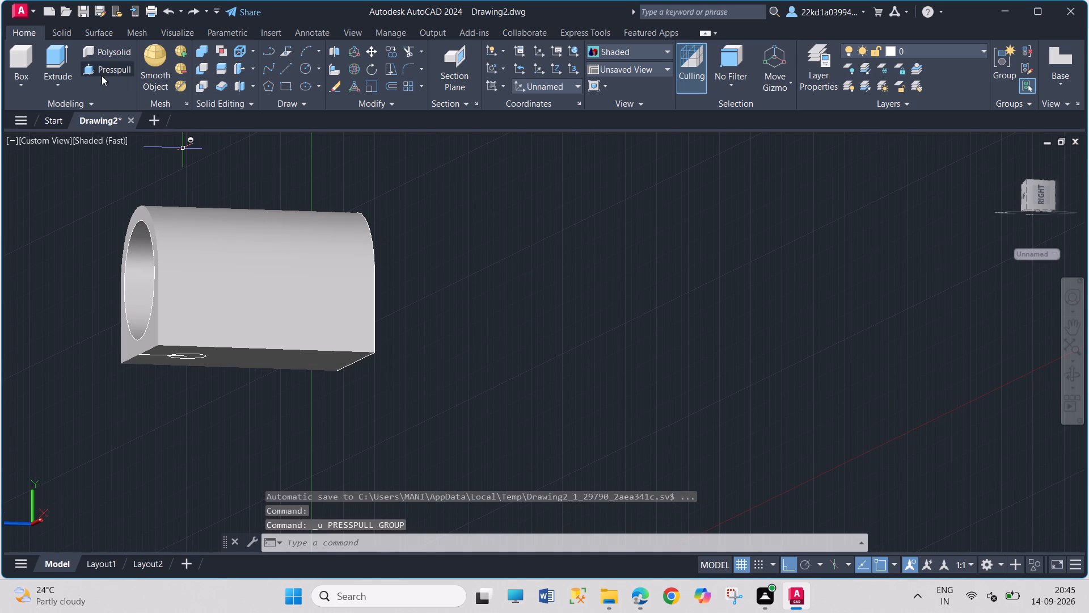
Presspull the area inside the diameter 15 circle up through the whole block to cut the first cross hole.
{"action": "left_click", "coordinate": [99, 66]}
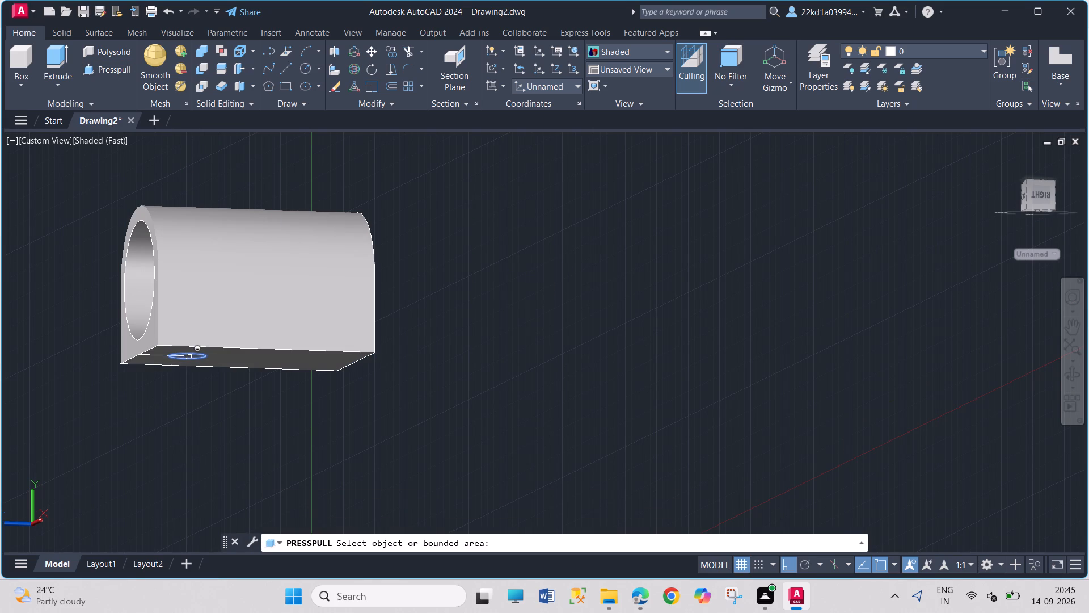
{"action": "left_click_drag", "start_coordinate": [191, 356], "coordinate": [192, 343]}
{"action": "left_click_drag", "start_coordinate": [254, 166], "coordinate": [272, 161]}
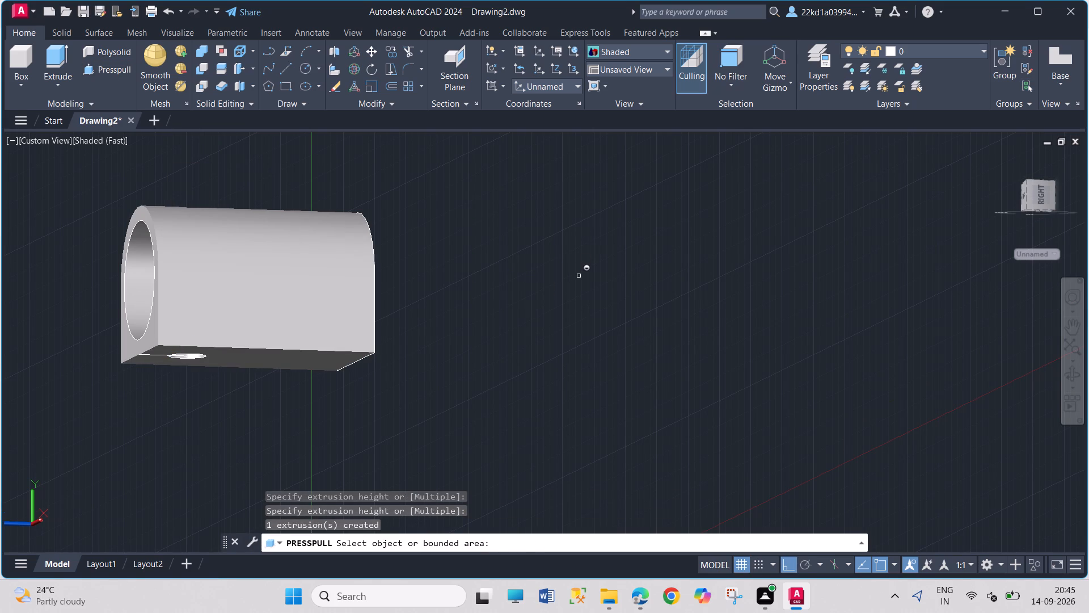
{"action": "key", "text": "Escape"}
{"action": "key", "text": "Escape"}
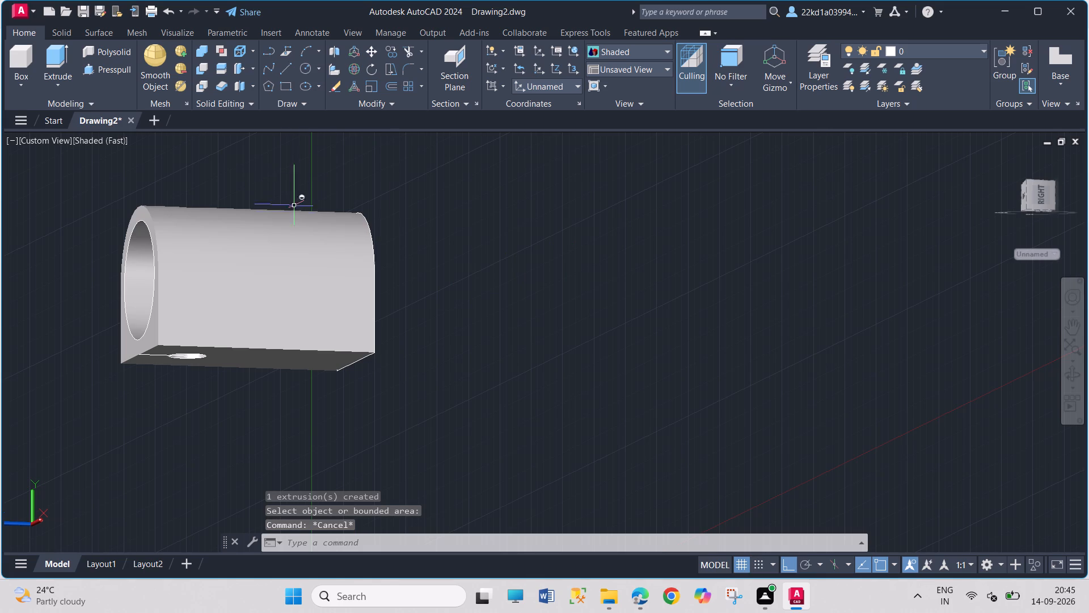
Draw a line 20 long on the base from the midpoint of the opposite end edge inward along the block's length.
{"action": "middle_click_drag", "start_coordinate": [242, 161], "coordinate": [269, 265], "text": "shift"}
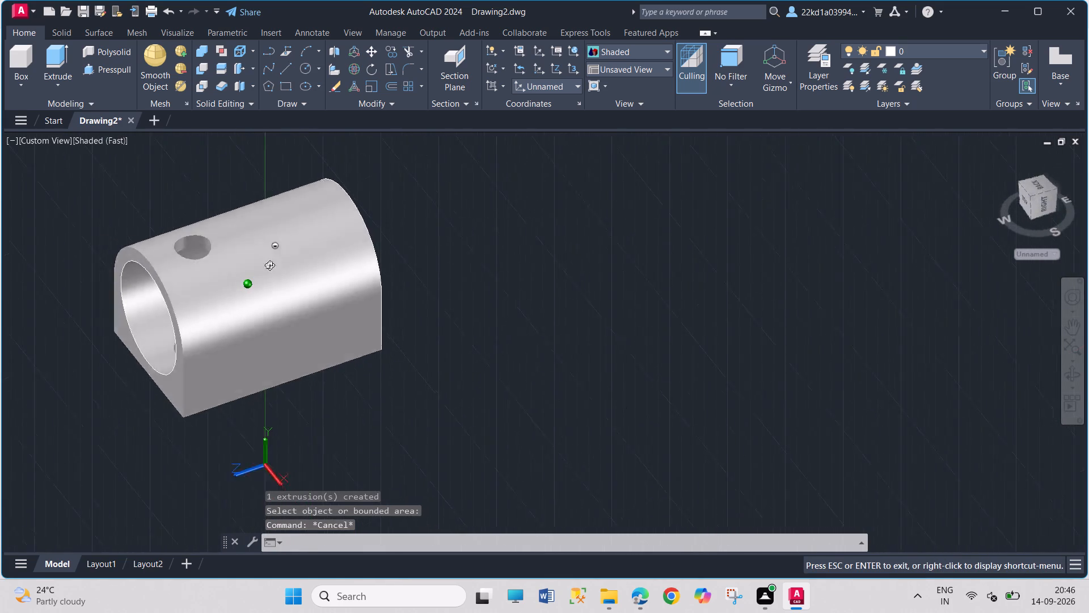
{"action": "middle_click_drag", "start_coordinate": [269, 265], "coordinate": [284, 333], "text": "shift"}
{"action": "middle_click_drag", "start_coordinate": [277, 329], "coordinate": [259, 184], "text": "shift"}
{"action": "middle_click_drag", "start_coordinate": [354, 372], "coordinate": [330, 339], "text": "shift"}
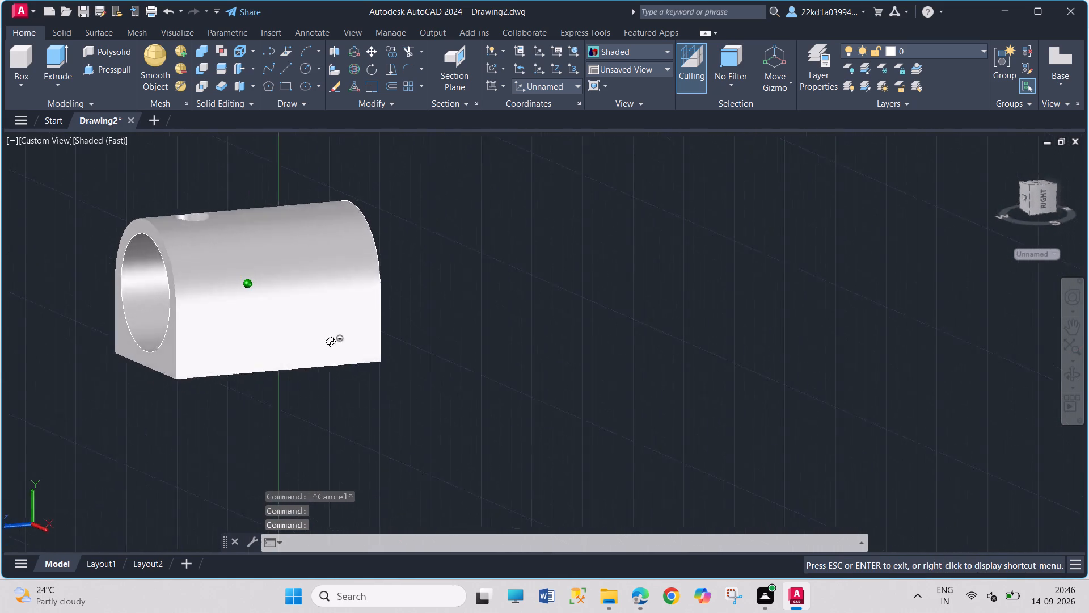
{"action": "middle_click_drag", "start_coordinate": [330, 339], "coordinate": [296, 195], "text": "shift"}
{"action": "scroll", "coordinate": [318, 302], "scroll_direction": "up", "scroll_amount": 1, "text": "shift"}
{"action": "scroll", "coordinate": [217, 241], "scroll_direction": "up", "scroll_amount": 1}
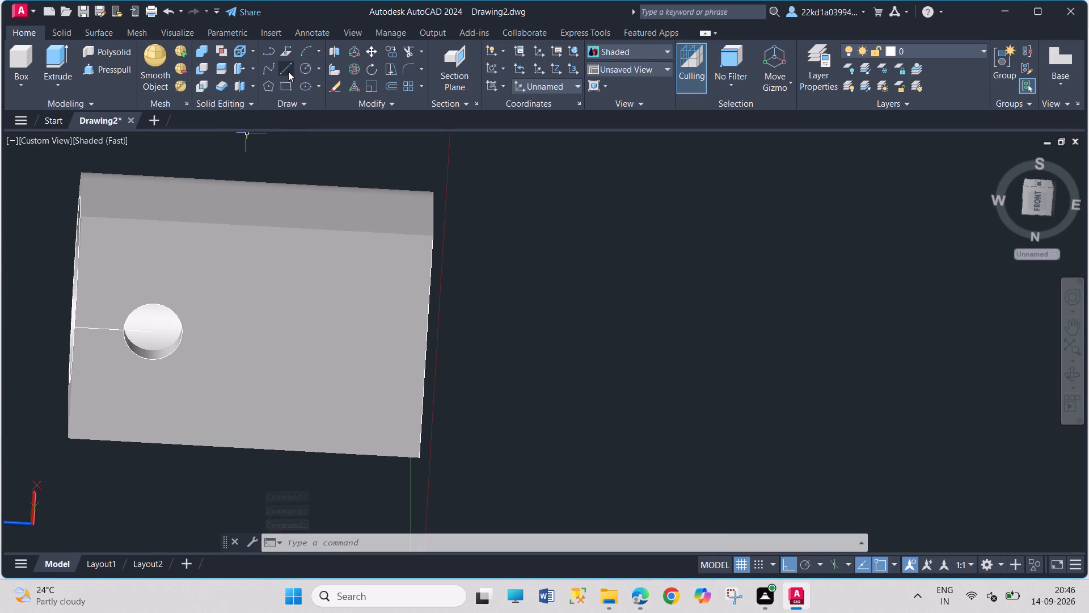
{"action": "left_click", "coordinate": [288, 72]}
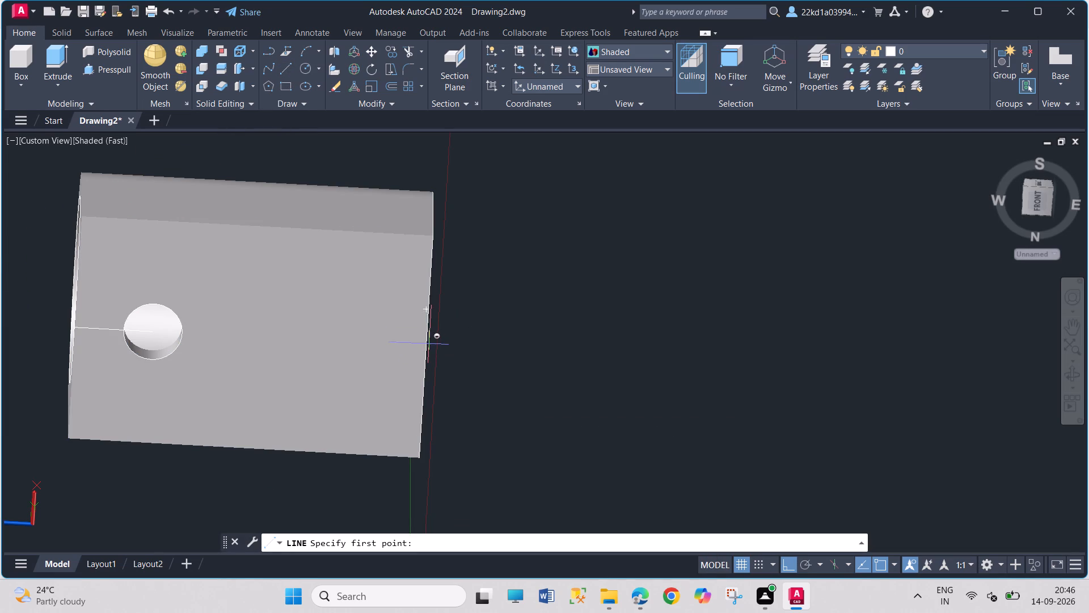
{"action": "left_click", "coordinate": [429, 343]}
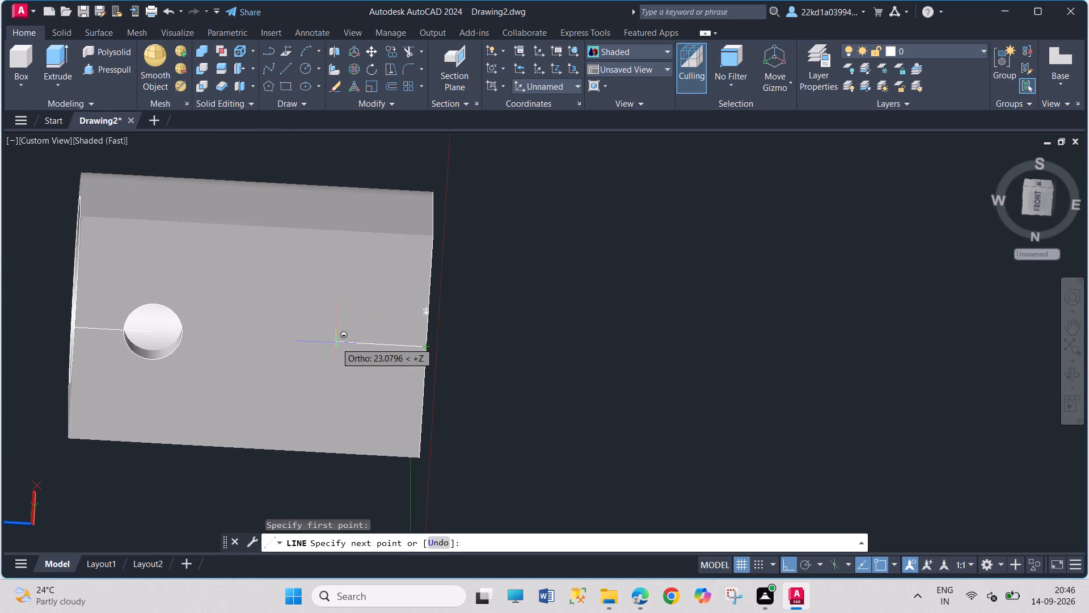
{"action": "type", "text": "20"}
{"action": "key", "text": "Return"}
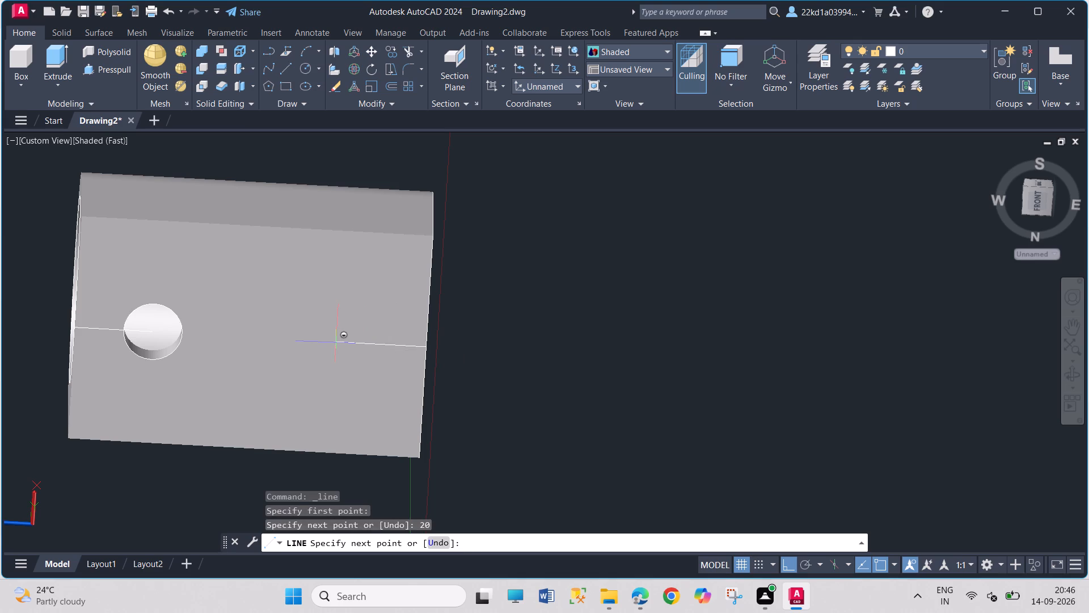
{"action": "key", "text": "Escape"}
{"action": "key", "text": "Escape"}
{"action": "key", "text": "Escape"}
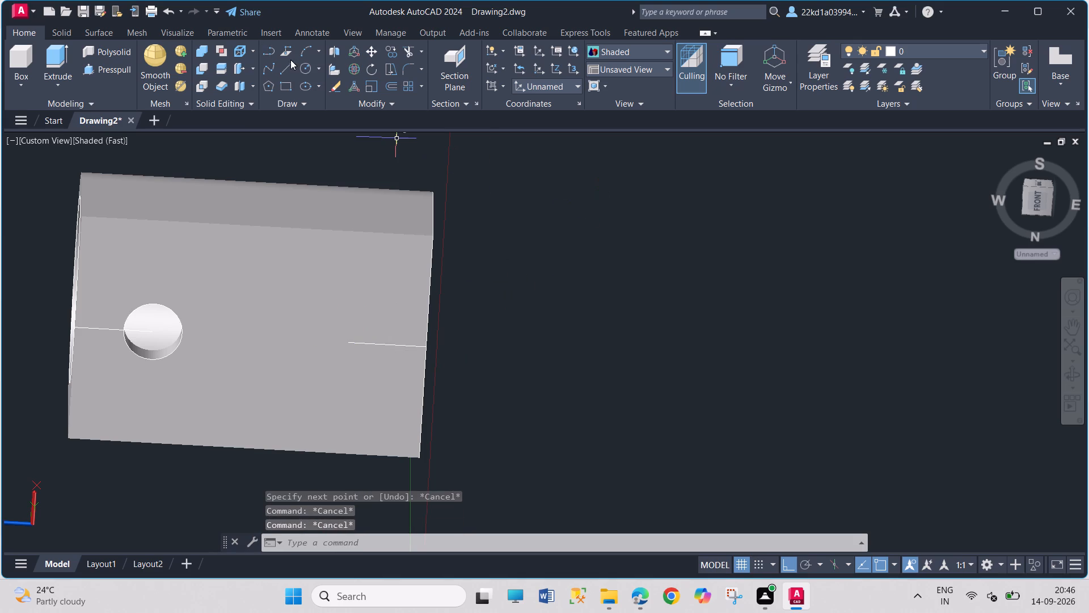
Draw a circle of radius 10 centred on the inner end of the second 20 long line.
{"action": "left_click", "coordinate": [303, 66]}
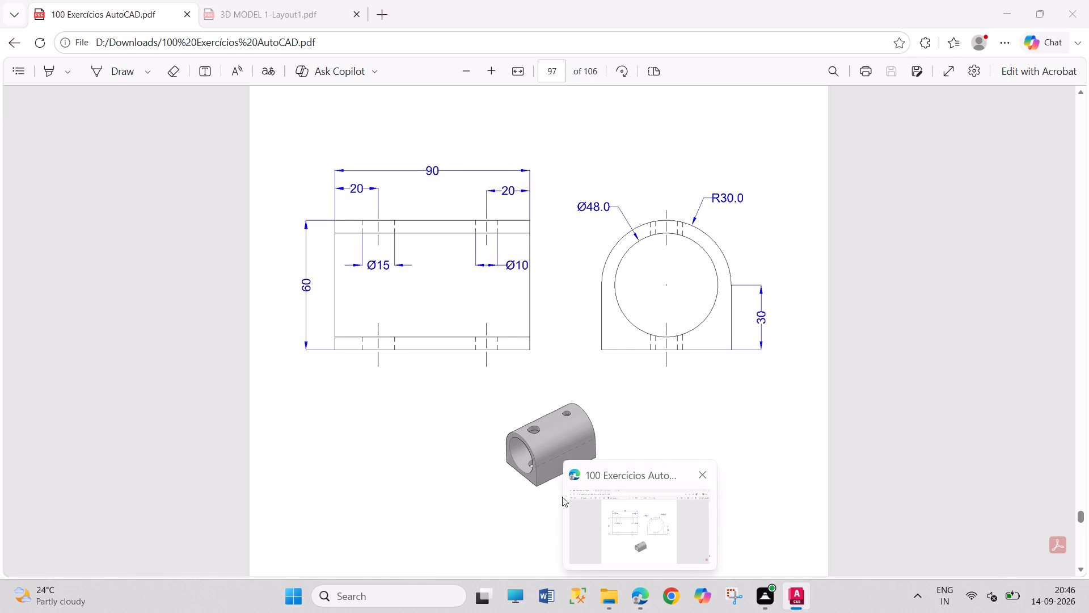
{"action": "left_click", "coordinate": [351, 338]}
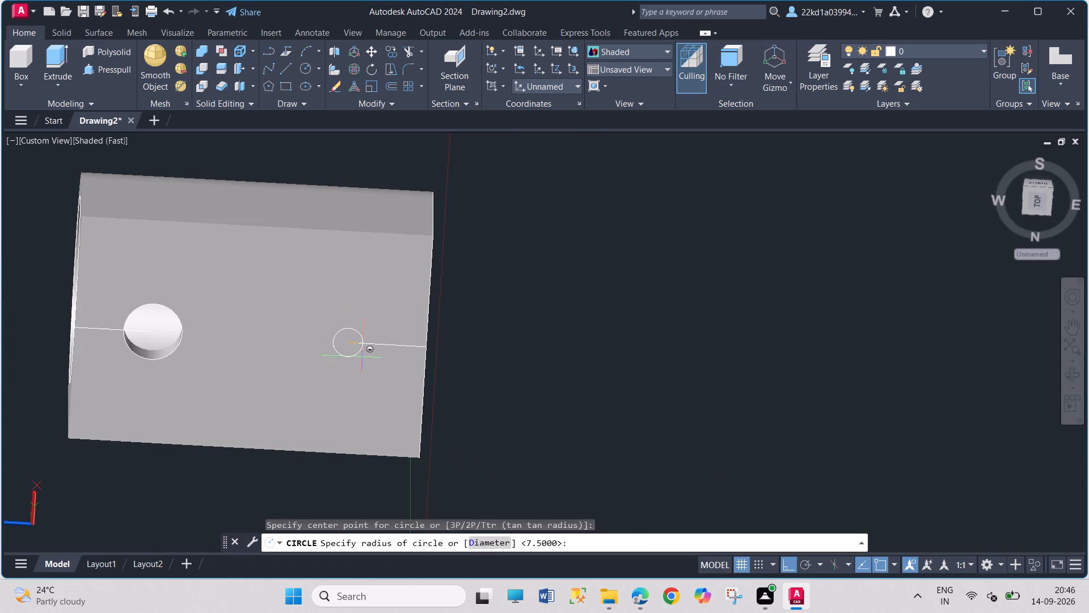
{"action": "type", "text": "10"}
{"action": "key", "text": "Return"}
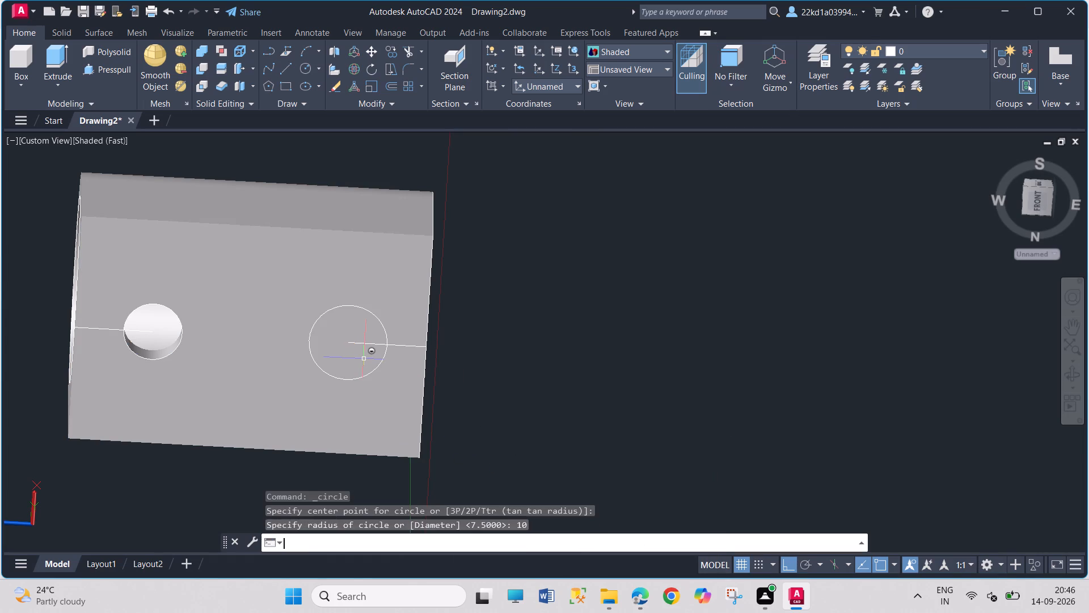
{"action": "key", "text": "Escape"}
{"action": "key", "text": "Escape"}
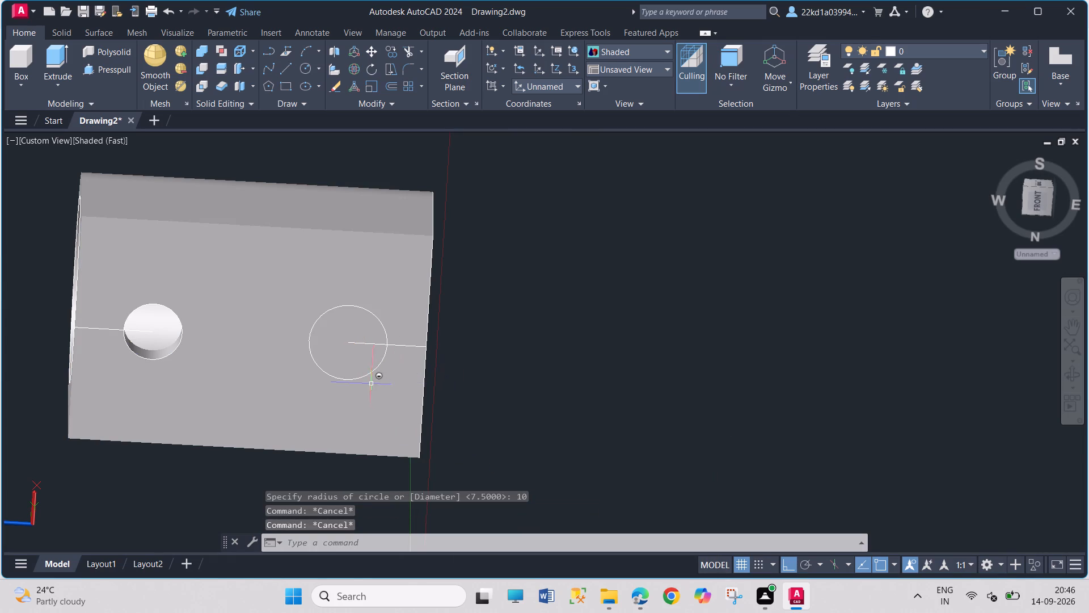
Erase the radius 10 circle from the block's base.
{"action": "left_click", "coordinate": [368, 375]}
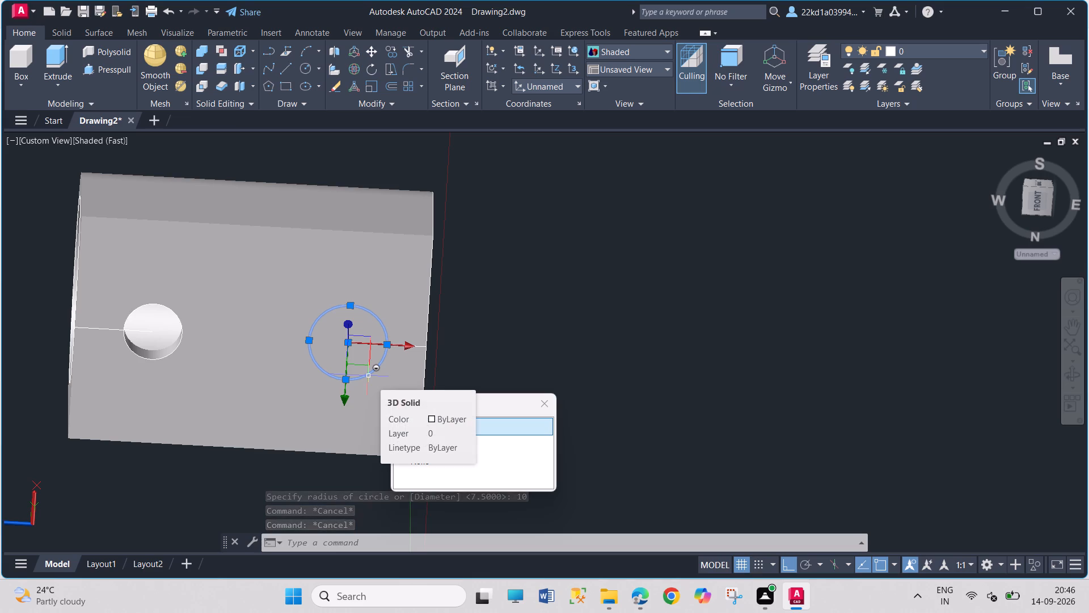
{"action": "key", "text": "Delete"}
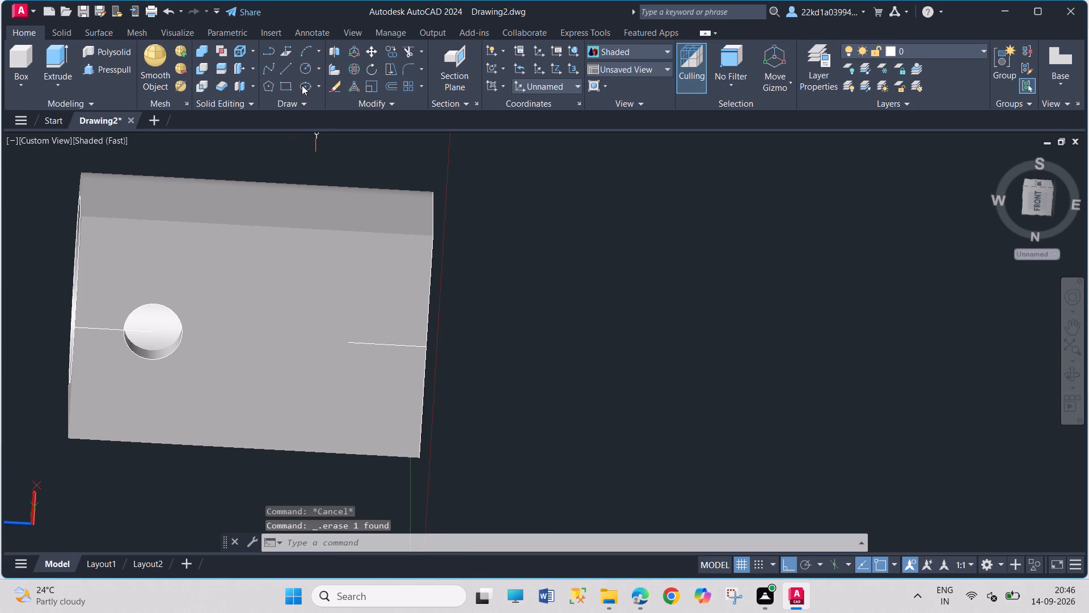
Draw a circle of diameter 10 centred on the inner end of the second 20 long line.
{"action": "left_click", "coordinate": [302, 73]}
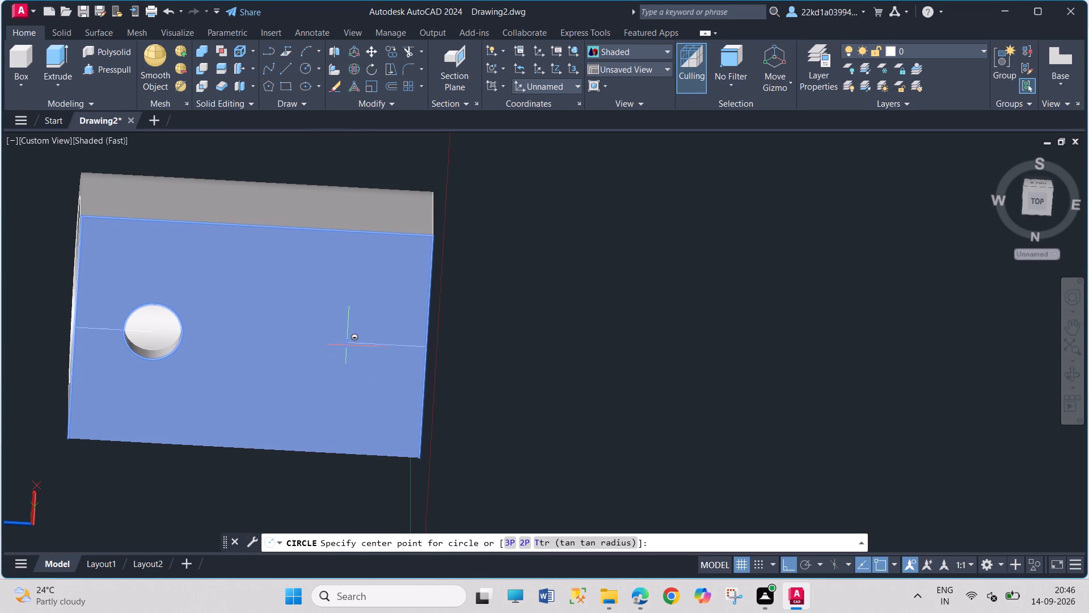
{"action": "left_click", "coordinate": [347, 343]}
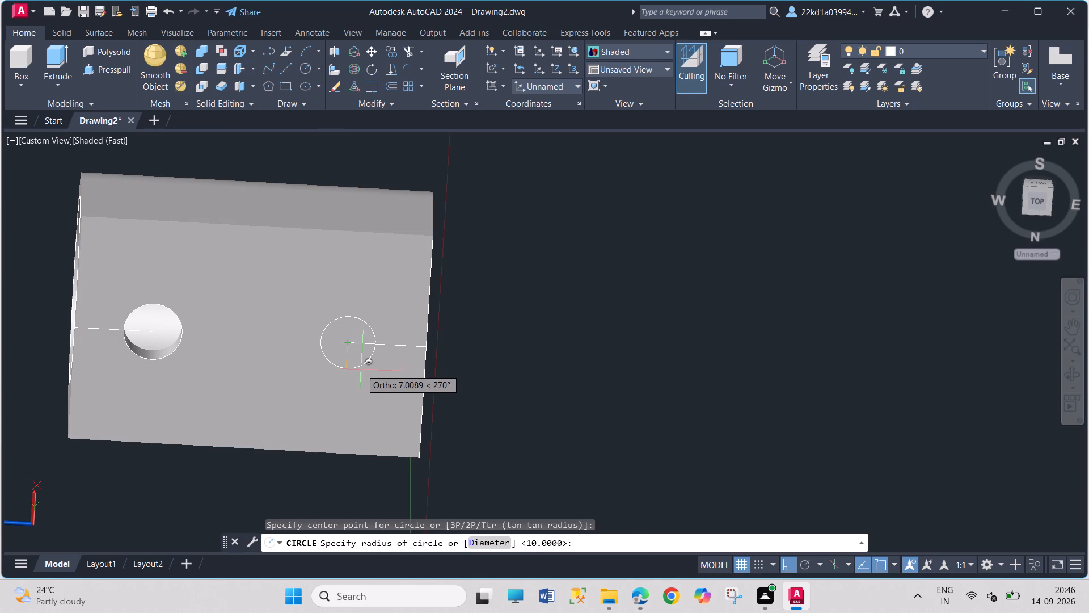
{"action": "key", "text": "d"}
{"action": "key", "text": "Return"}
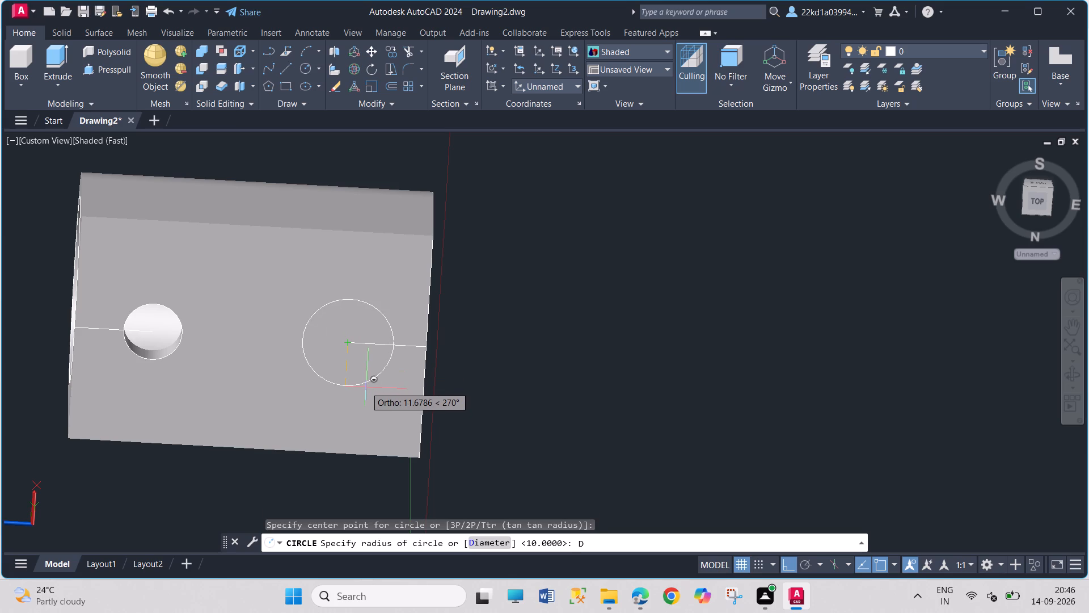
{"action": "type", "text": "10"}
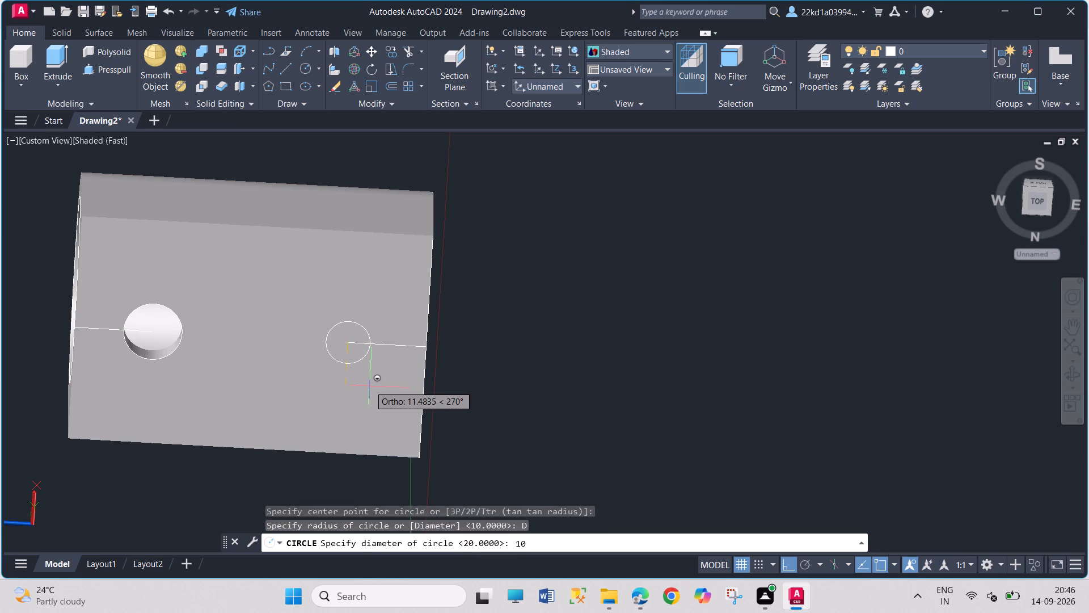
{"action": "key", "text": "Return"}
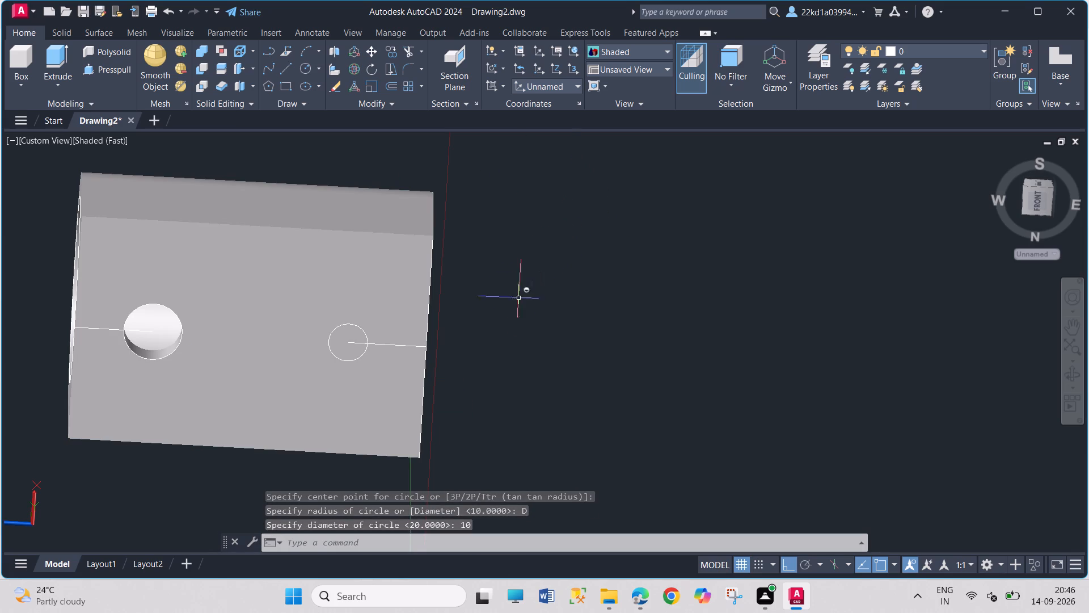
Presspull the area inside the diameter 10 circle up through the whole block to cut the second cross hole.
{"action": "left_click", "coordinate": [123, 72]}
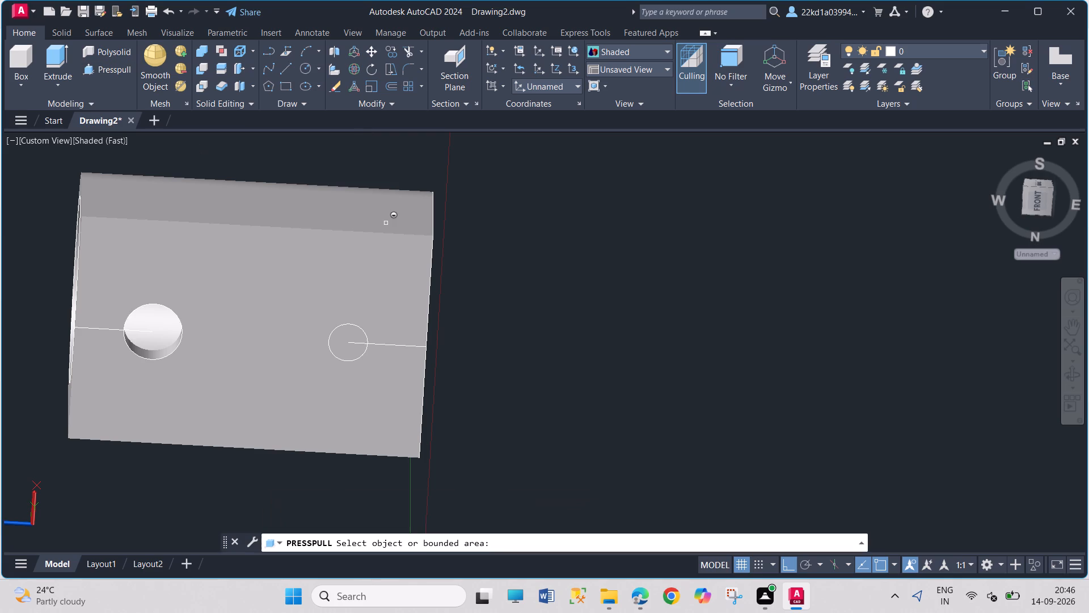
{"action": "middle_click_drag", "start_coordinate": [607, 233], "coordinate": [566, 307], "text": "shift"}
{"action": "left_click_drag", "start_coordinate": [345, 377], "coordinate": [348, 372]}
{"action": "left_click", "coordinate": [485, 129]}
{"action": "left_click", "coordinate": [491, 149]}
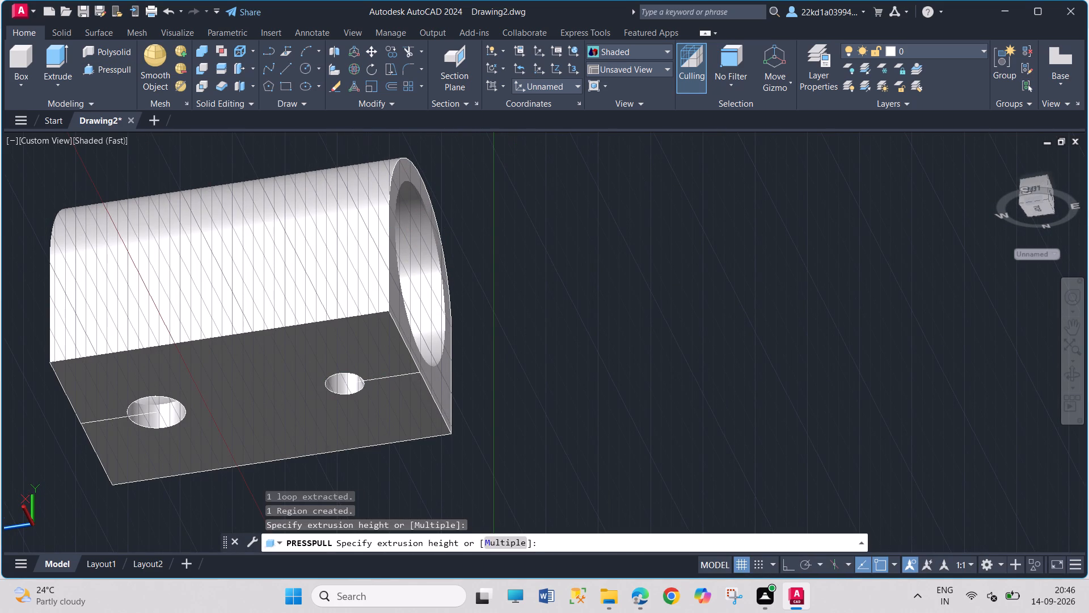
Examine the block's two cross holes and through bore from the side, the top and the bore end.
{"action": "middle_click_drag", "start_coordinate": [513, 197], "coordinate": [466, 261], "text": "shift"}
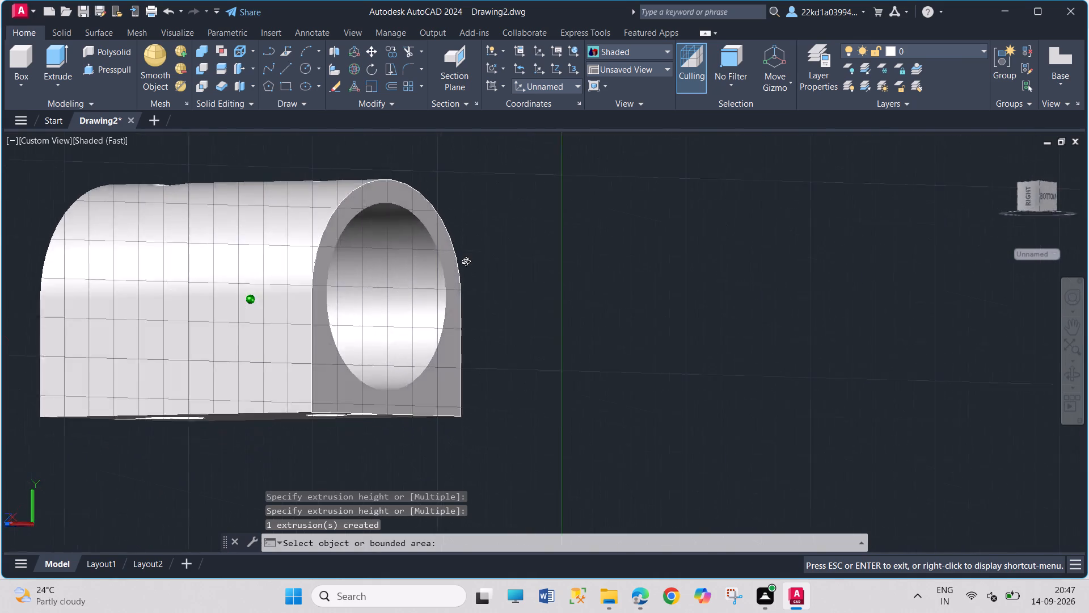
{"action": "middle_click_drag", "start_coordinate": [466, 261], "coordinate": [560, 297], "text": "shift"}
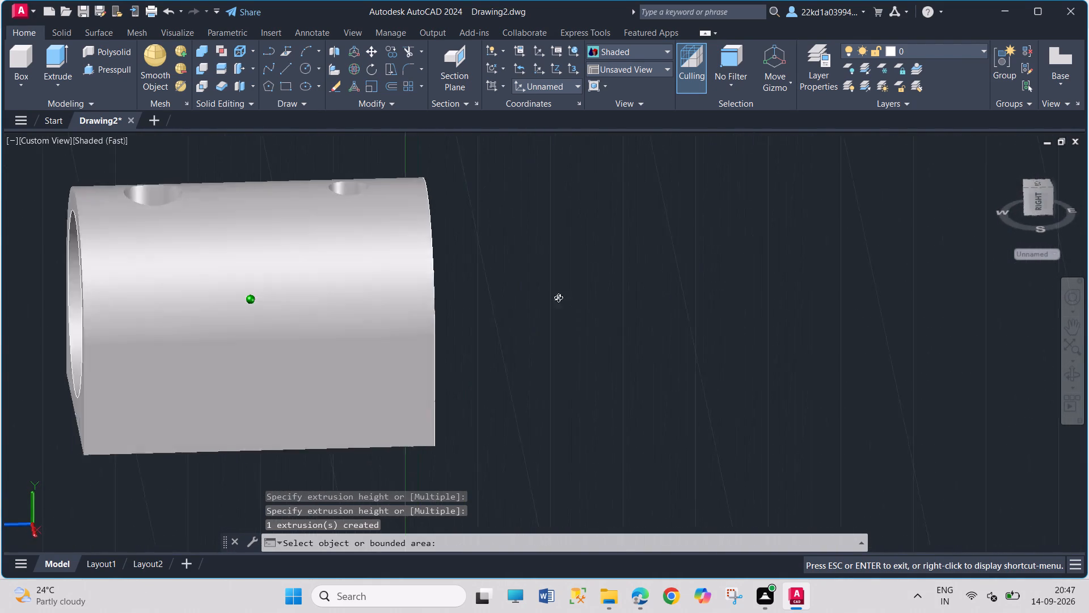
{"action": "middle_click_drag", "start_coordinate": [560, 297], "coordinate": [731, 296], "text": "shift"}
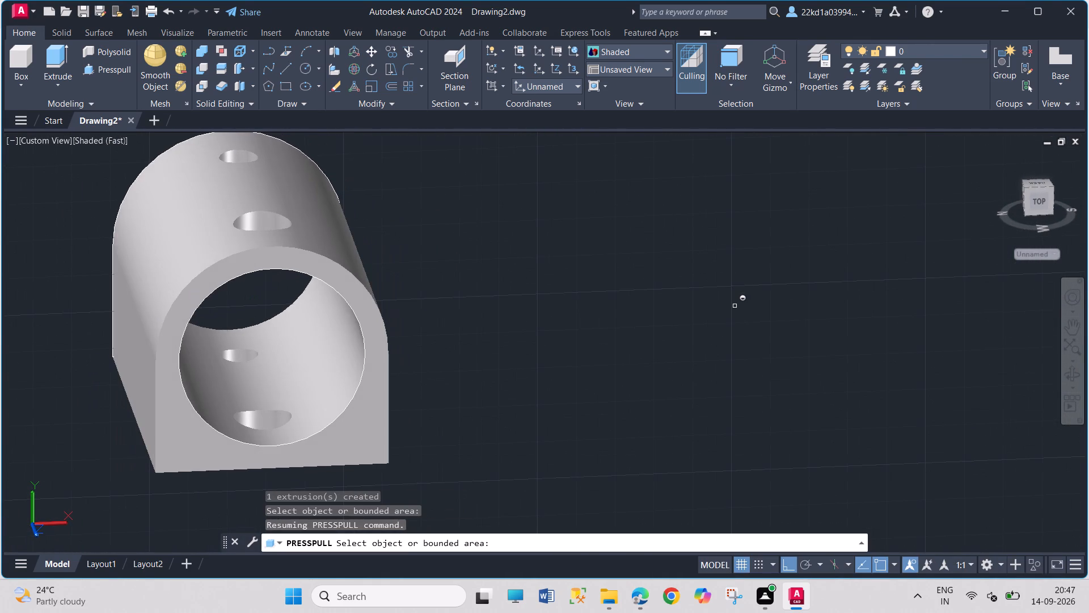
{"action": "key", "text": "Escape"}
{"action": "key", "text": "Escape"}
{"action": "key", "text": "Escape"}
{"action": "key", "text": "Escape"}
{"action": "key", "text": "Escape"}
{"action": "key", "text": "Escape"}
{"action": "key", "text": "Escape"}
{"action": "key", "text": "Escape"}
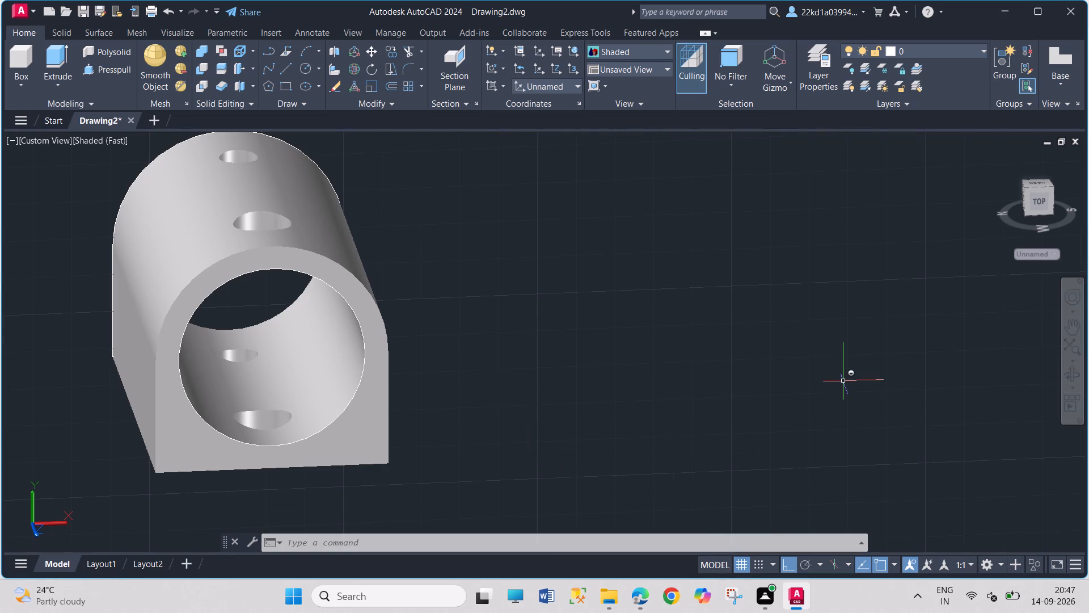
Save the drawing as 3D MODEL 2 in the AUTOCAD CADDESK folder inside DESKTOP2 on drive D.
{"action": "key", "text": "ctrl+s"}
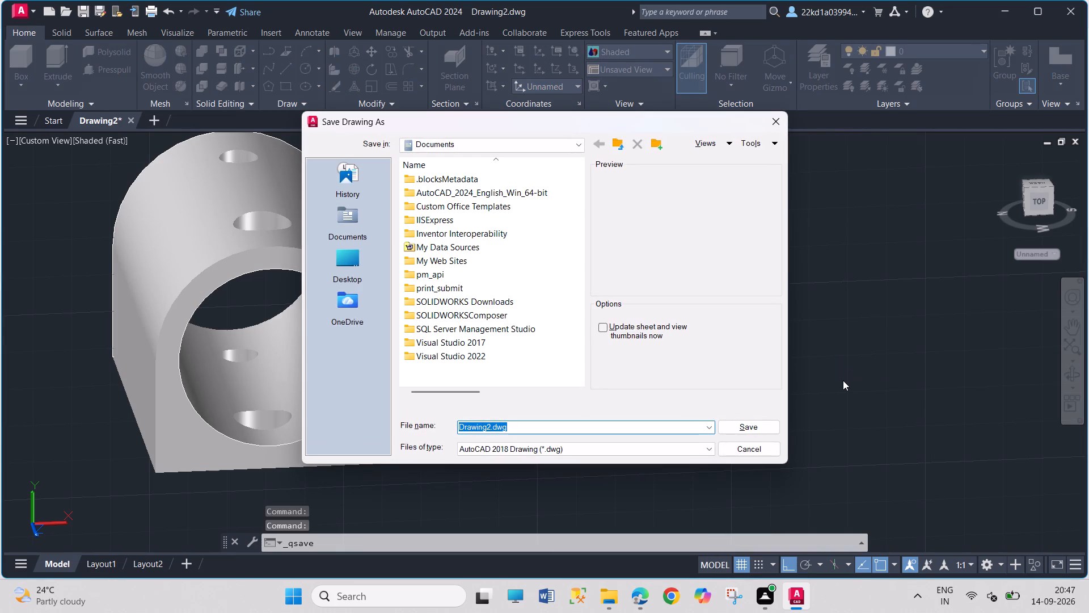
{"action": "double_click", "coordinate": [341, 275]}
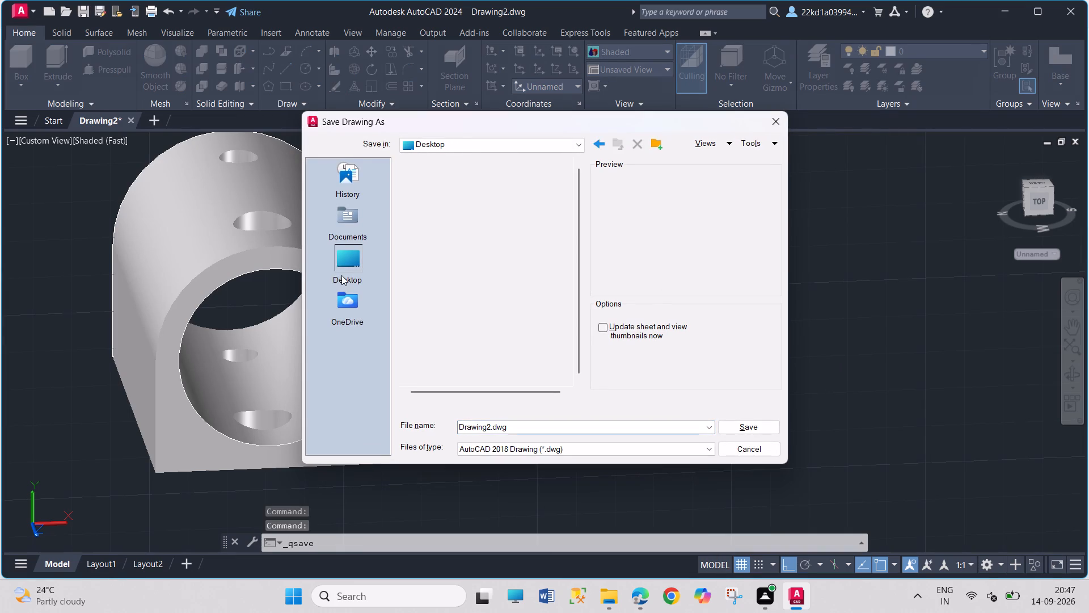
{"action": "double_click", "coordinate": [470, 301]}
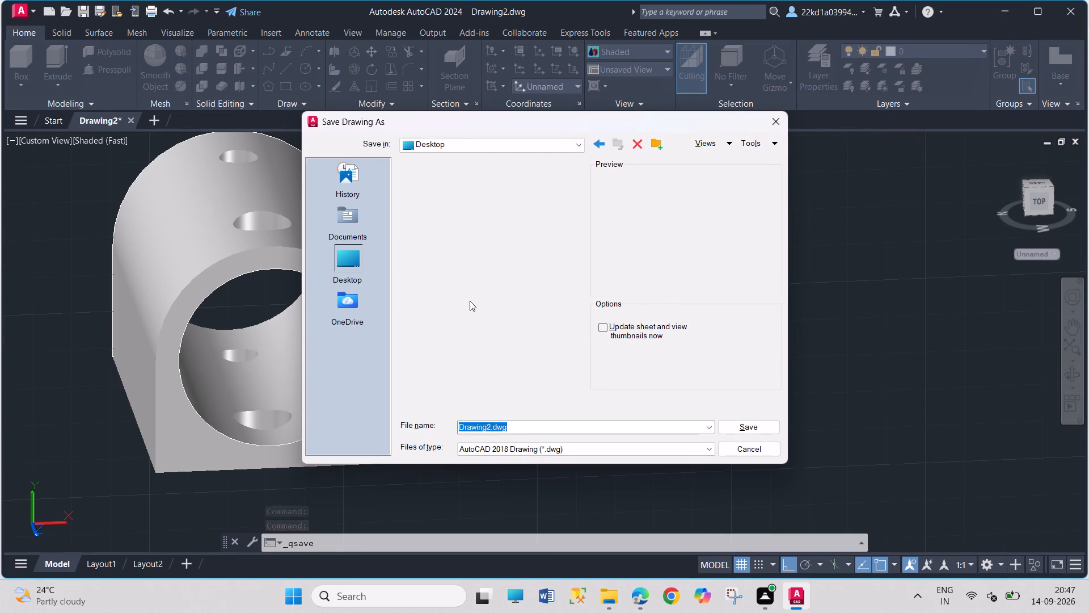
{"action": "double_click", "coordinate": [470, 209]}
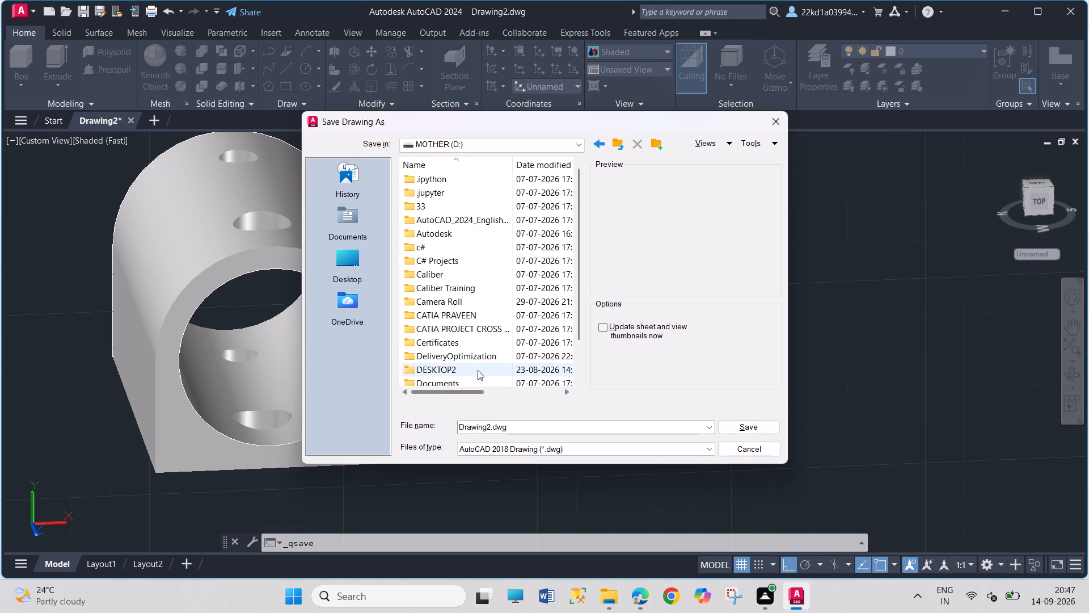
{"action": "double_click", "coordinate": [478, 370]}
{"action": "double_click", "coordinate": [480, 182]}
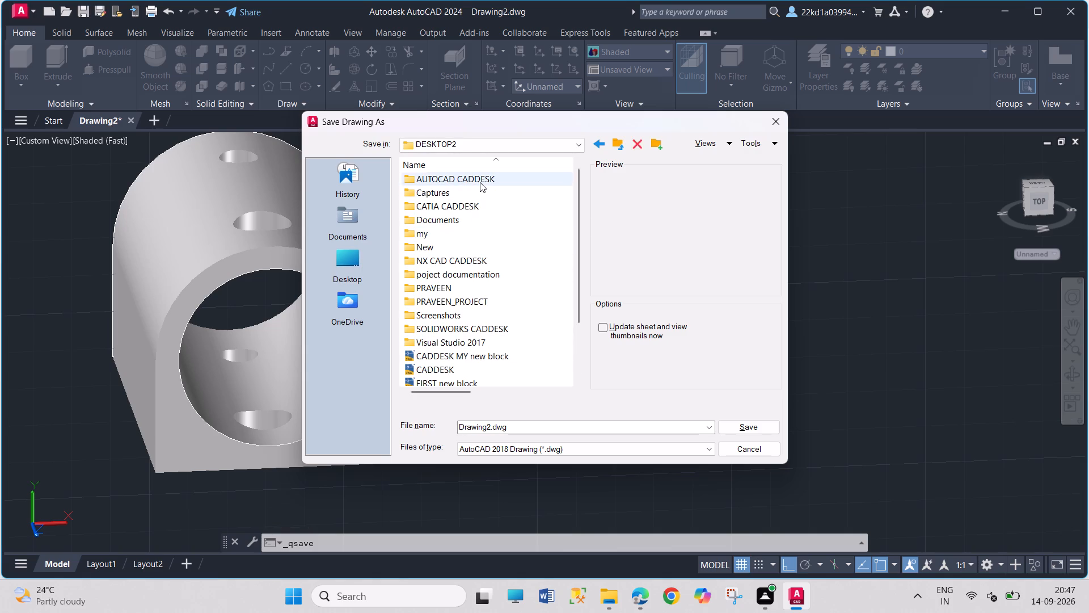
{"action": "double_click", "coordinate": [531, 432]}
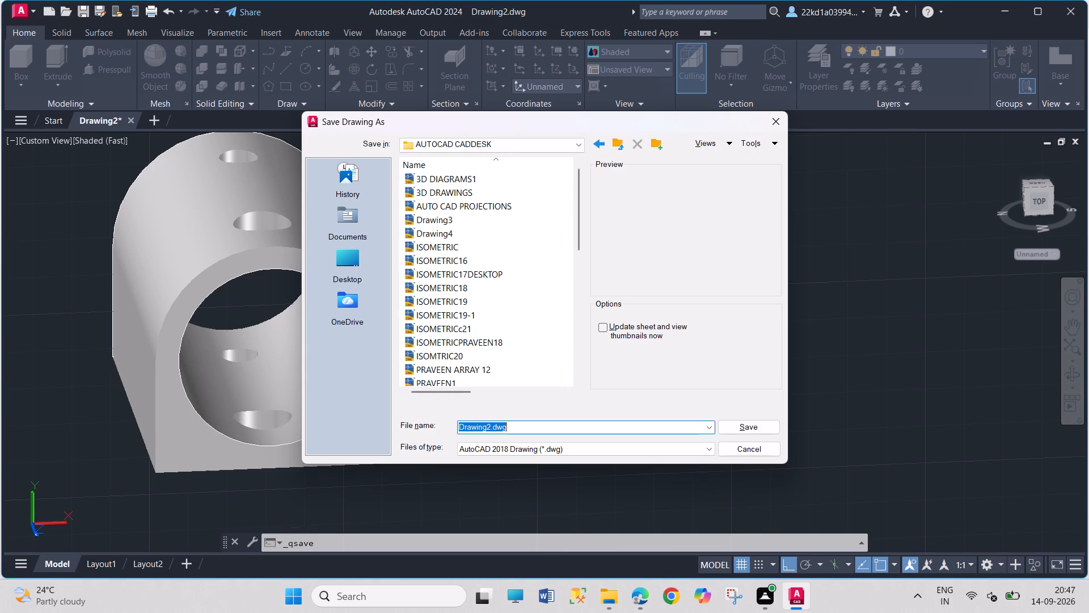
{"action": "type", "text": "3D"}
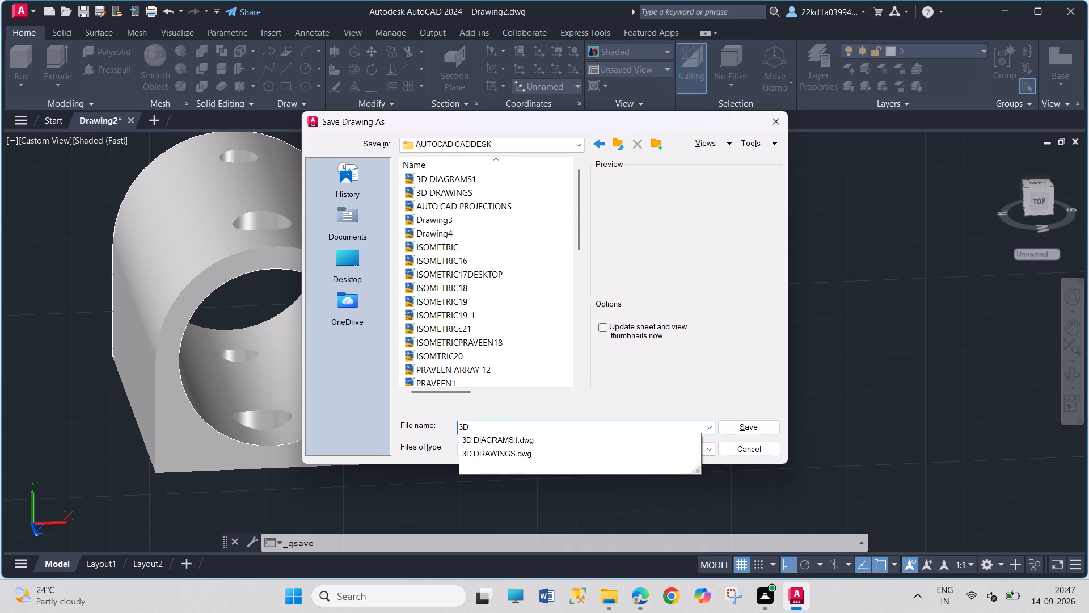
{"action": "key", "text": "space"}
{"action": "type", "text": "MO"}
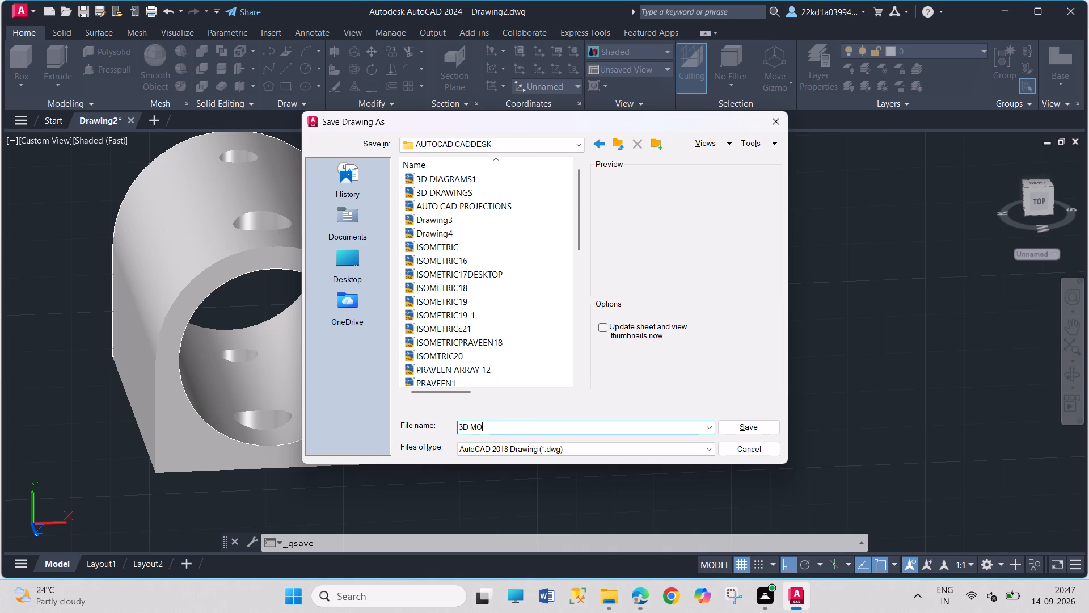
{"action": "type", "text": "DEL"}
{"action": "key", "text": "space"}
{"action": "type", "text": "2"}
{"action": "key", "text": "Return"}
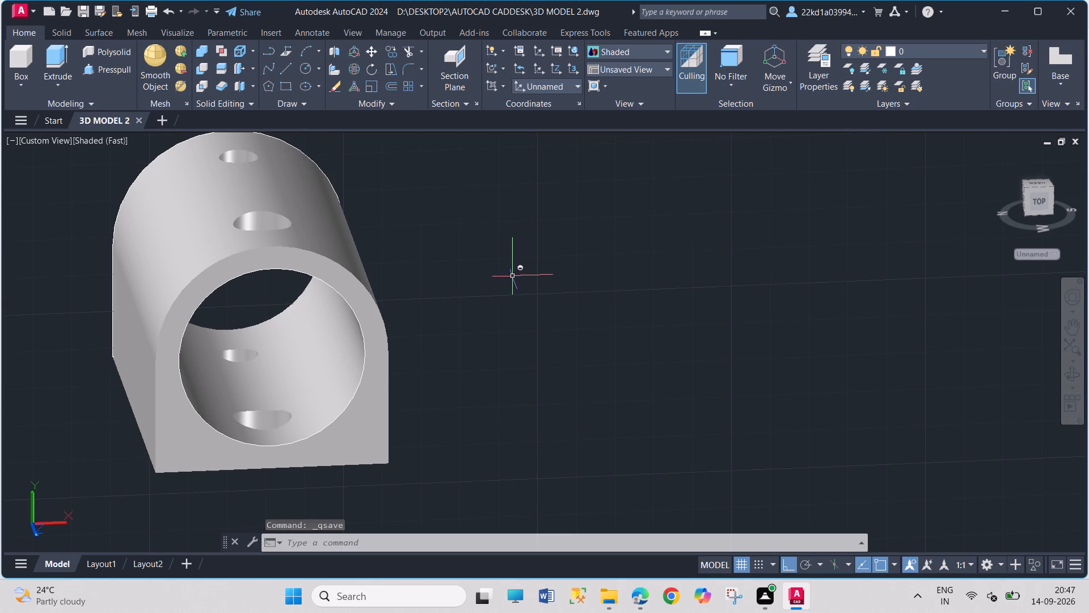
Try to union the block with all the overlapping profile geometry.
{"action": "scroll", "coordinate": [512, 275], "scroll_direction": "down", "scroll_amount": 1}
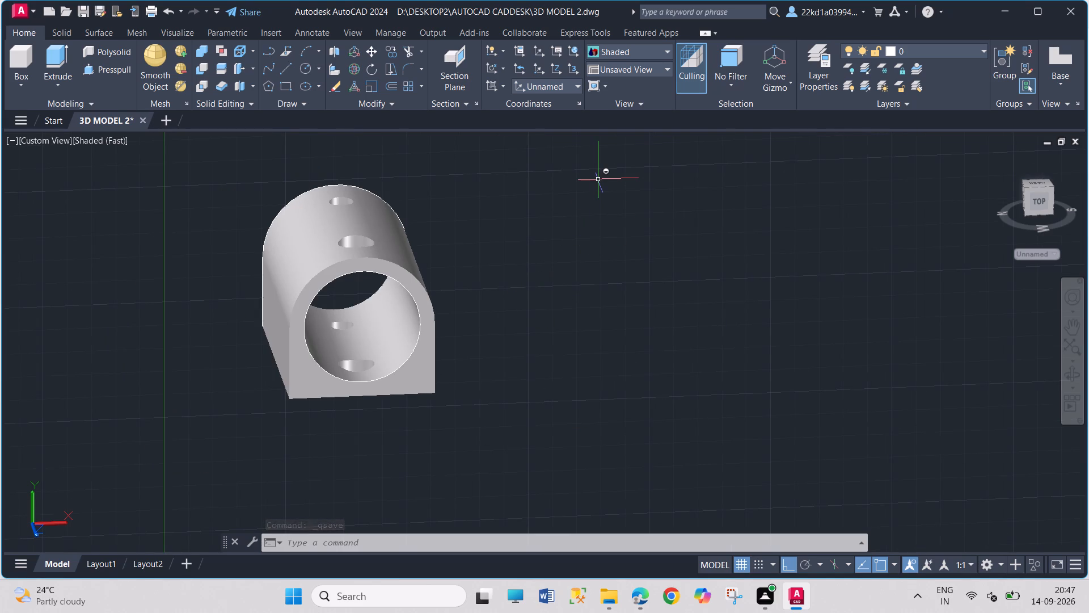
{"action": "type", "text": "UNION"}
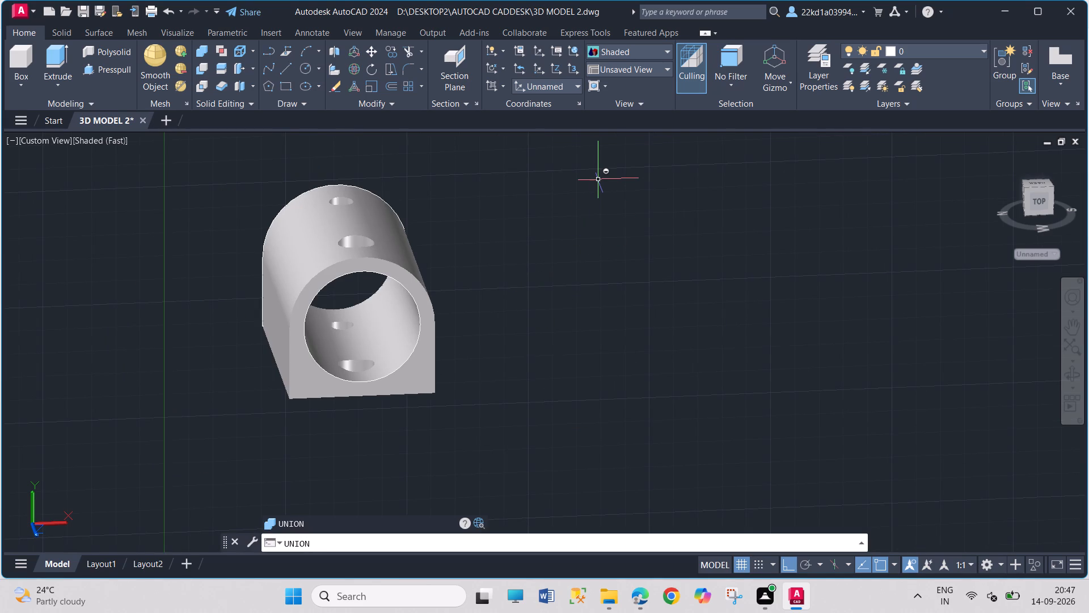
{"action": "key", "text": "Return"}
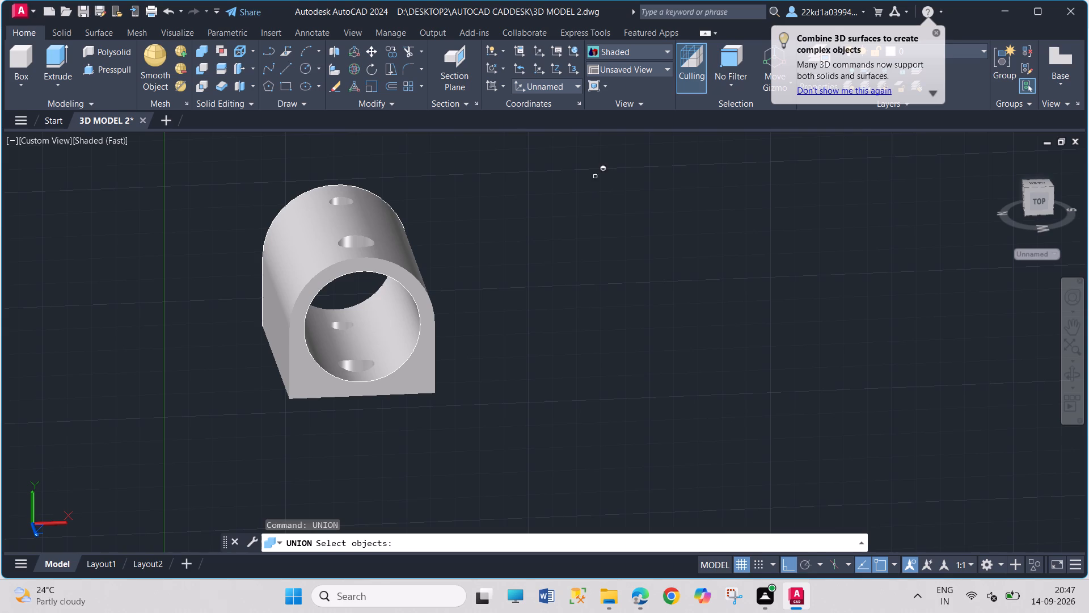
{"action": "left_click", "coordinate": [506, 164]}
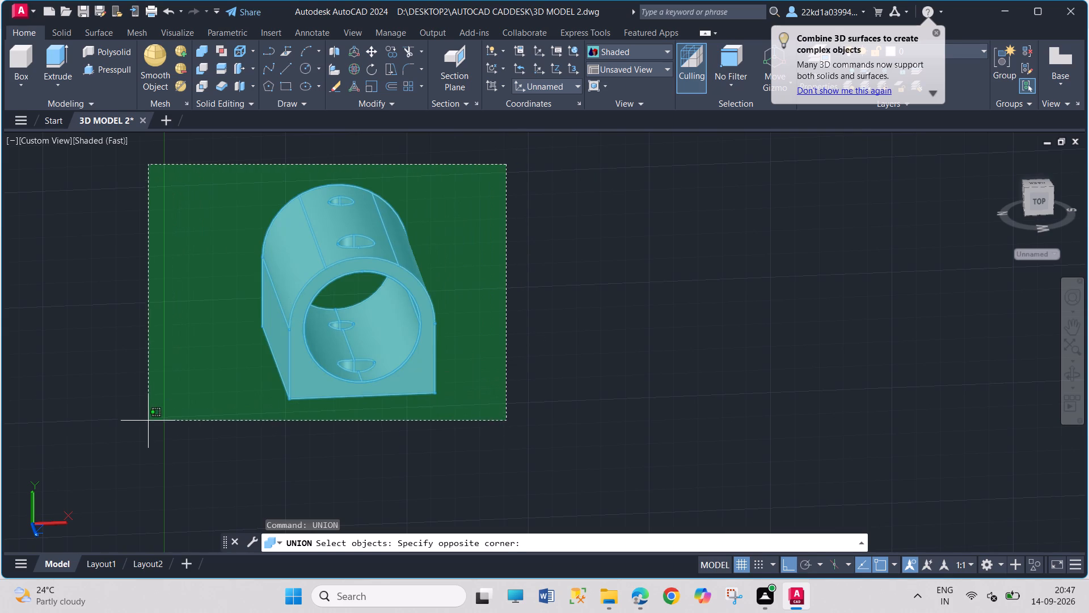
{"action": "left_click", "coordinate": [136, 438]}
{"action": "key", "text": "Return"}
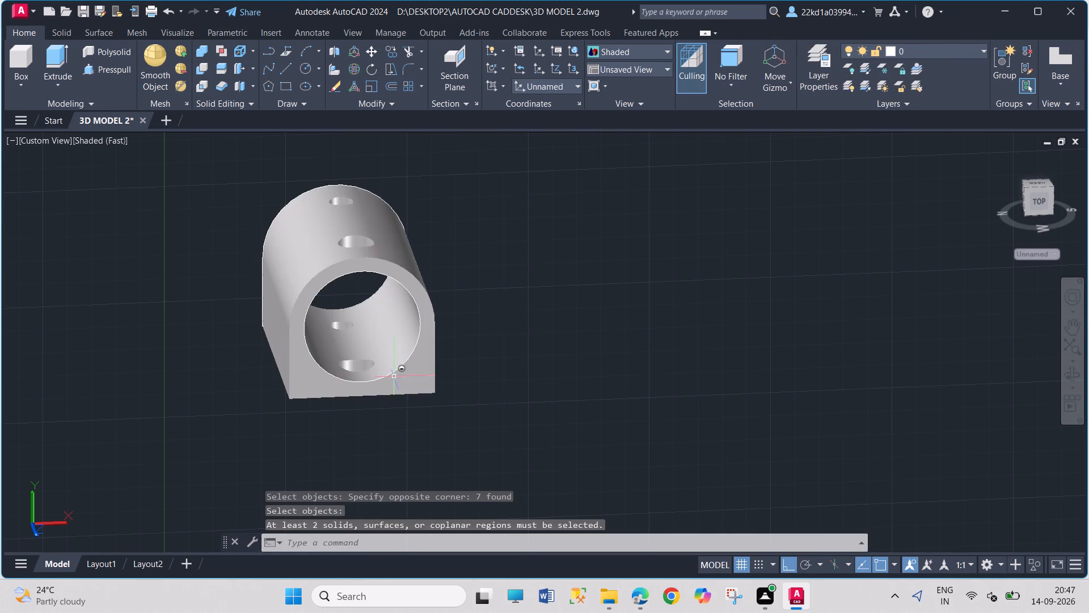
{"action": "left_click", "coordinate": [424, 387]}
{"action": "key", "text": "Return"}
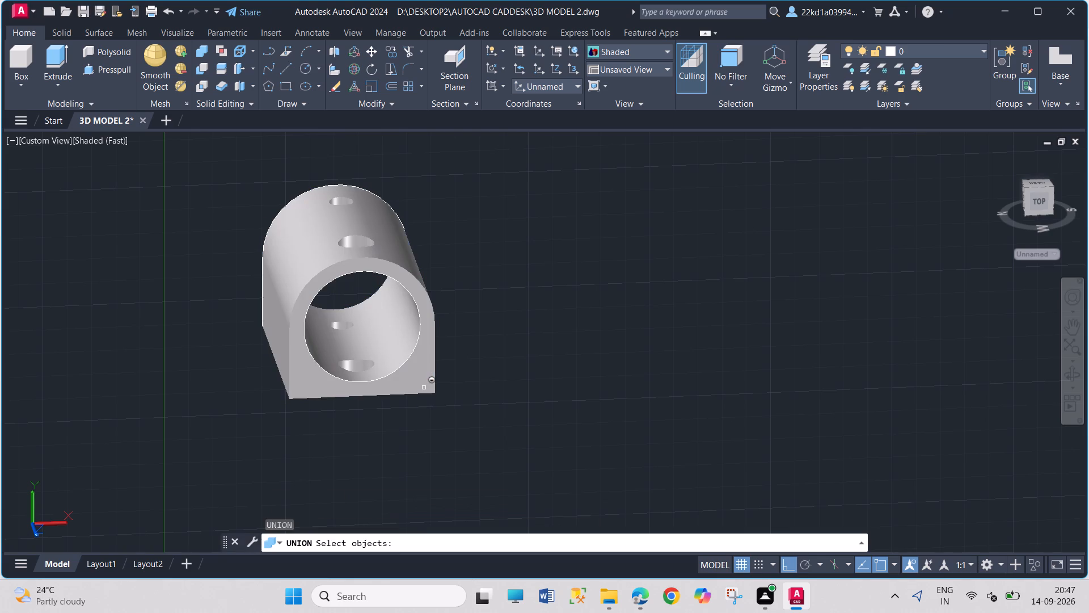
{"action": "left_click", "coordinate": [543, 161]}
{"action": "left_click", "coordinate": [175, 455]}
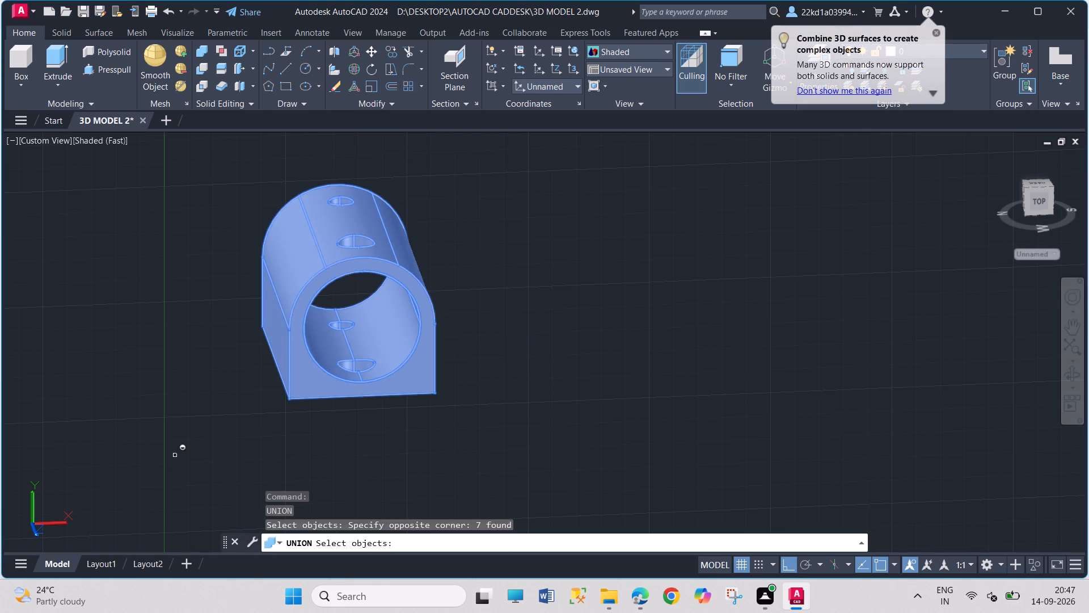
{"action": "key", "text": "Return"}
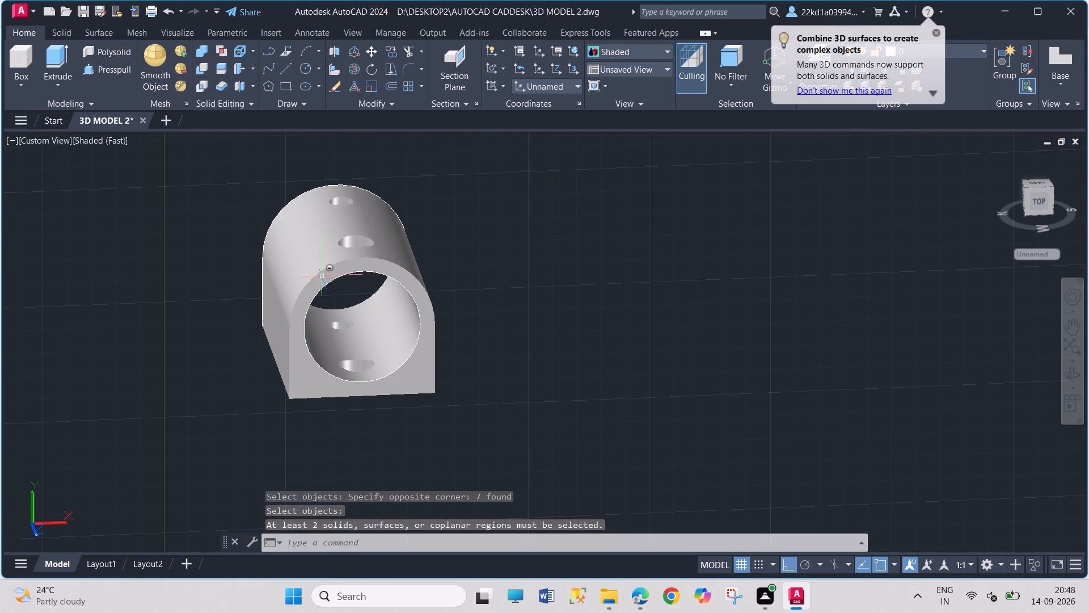
Move the solid block sideways along the horizontal, clear of its leftover construction outlines, circles and lines.
{"action": "left_click", "coordinate": [335, 262]}
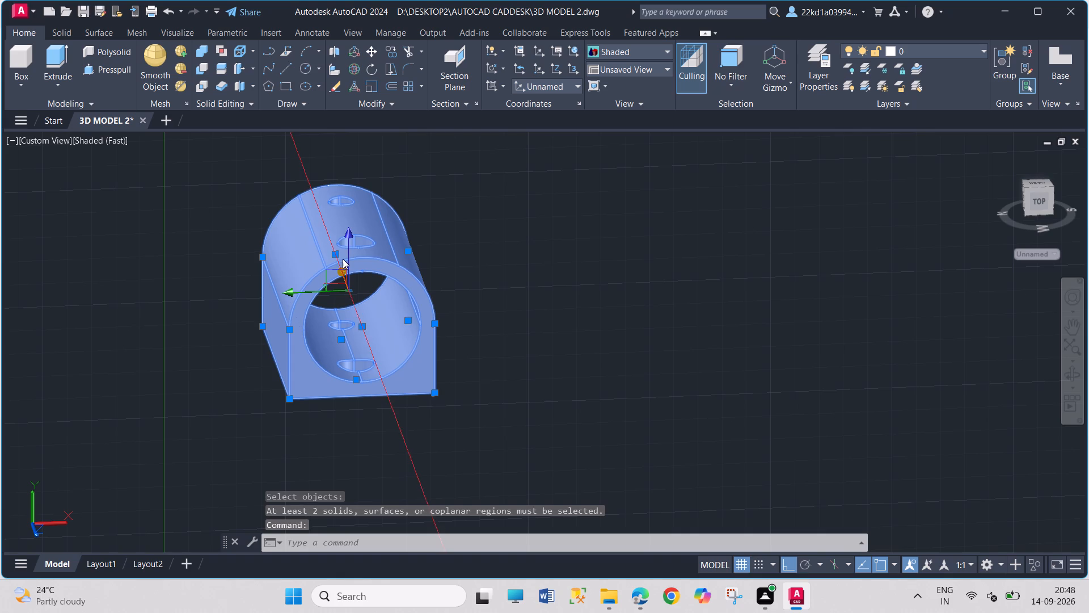
{"action": "key", "text": "m"}
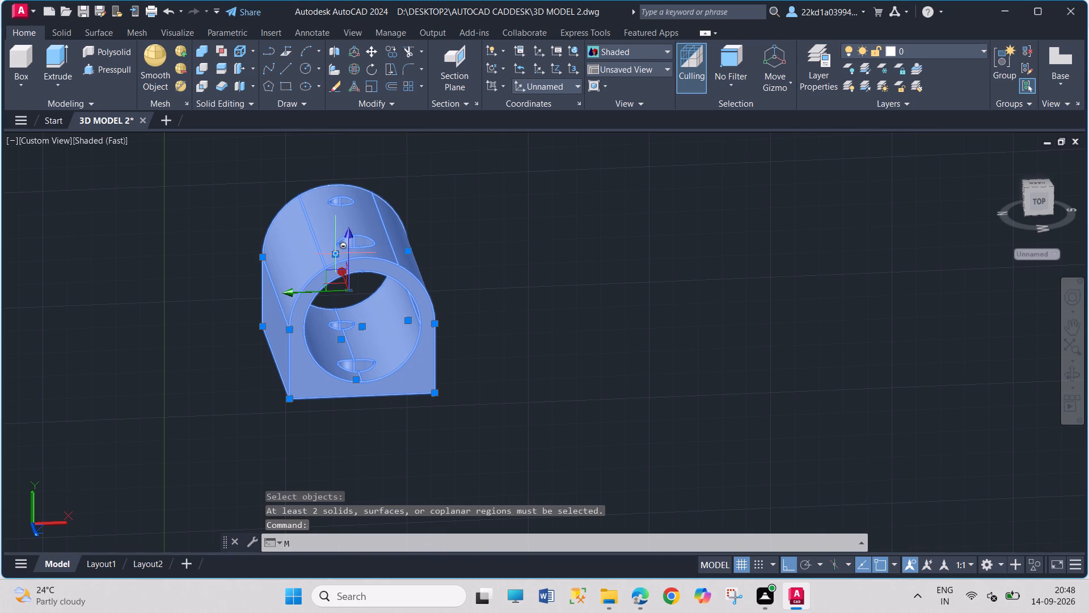
{"action": "key", "text": "Return"}
{"action": "left_click", "coordinate": [335, 264]}
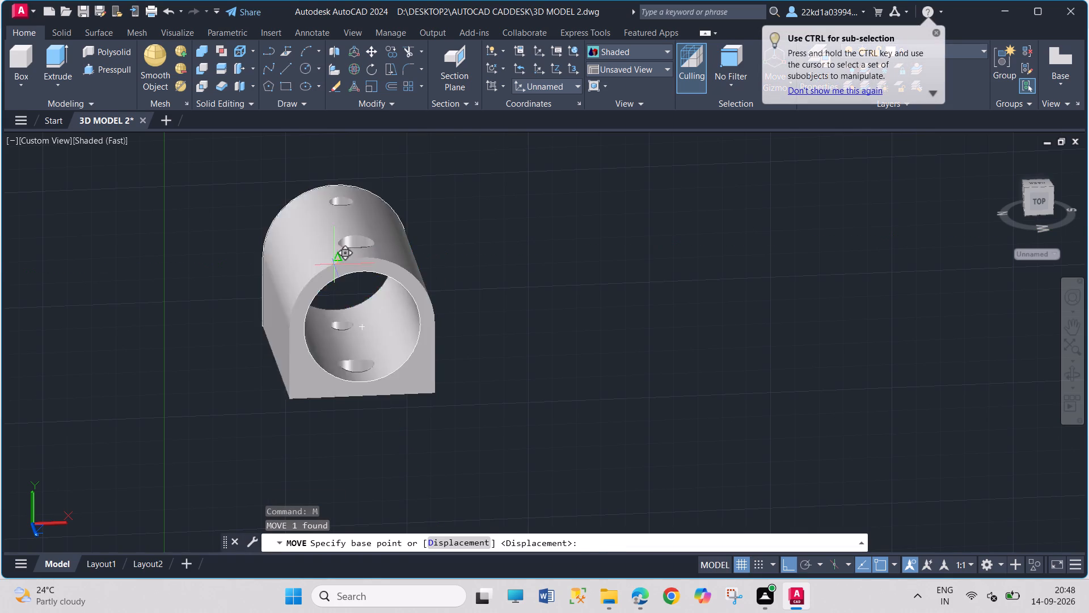
{"action": "left_click", "coordinate": [581, 262]}
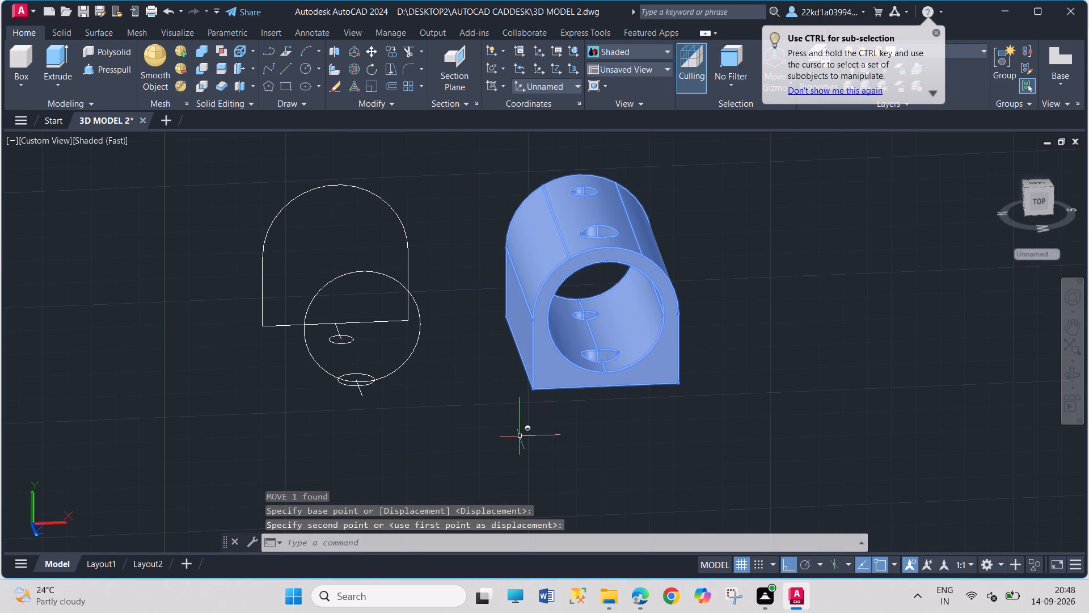
{"action": "key", "text": "Escape"}
{"action": "key", "text": "Escape"}
{"action": "key", "text": "Escape"}
Erase the leftover arched outline, circles and short lines beside the solid block.
{"action": "left_click", "coordinate": [457, 173]}
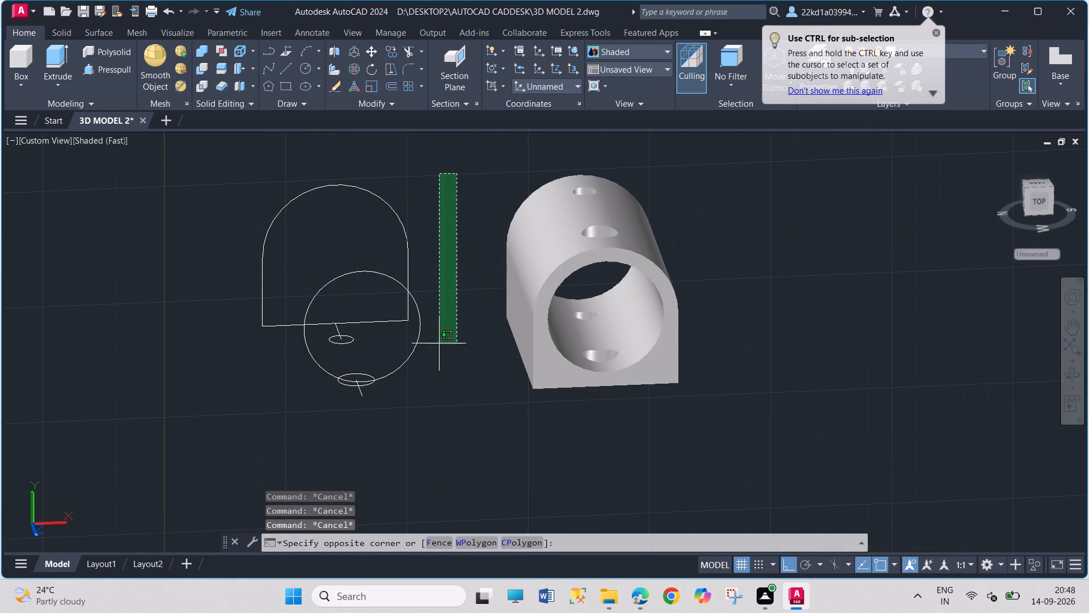
{"action": "left_click", "coordinate": [194, 434]}
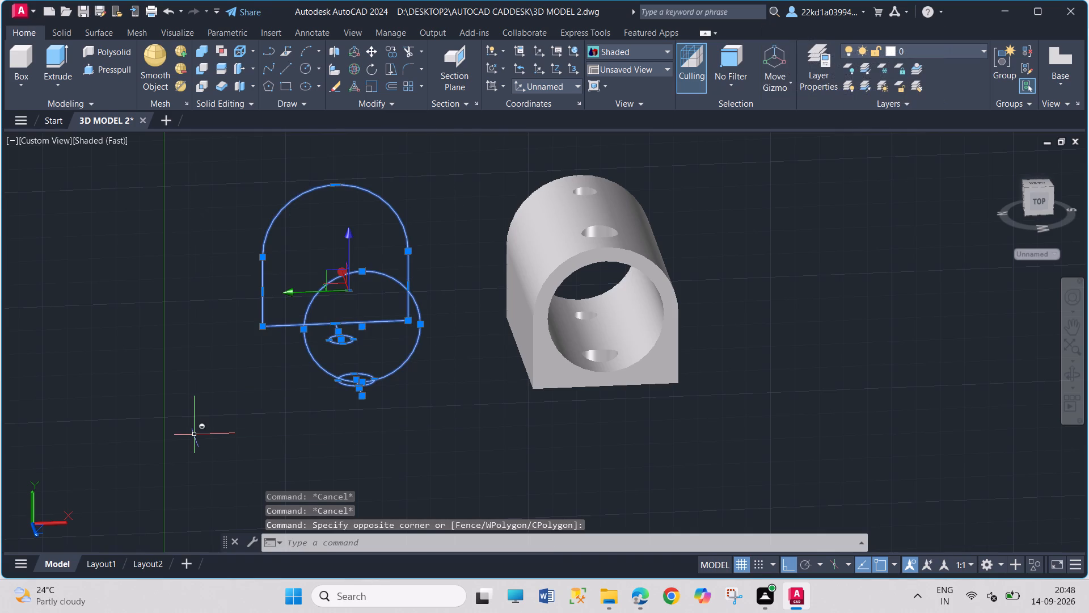
{"action": "key", "text": "Delete"}
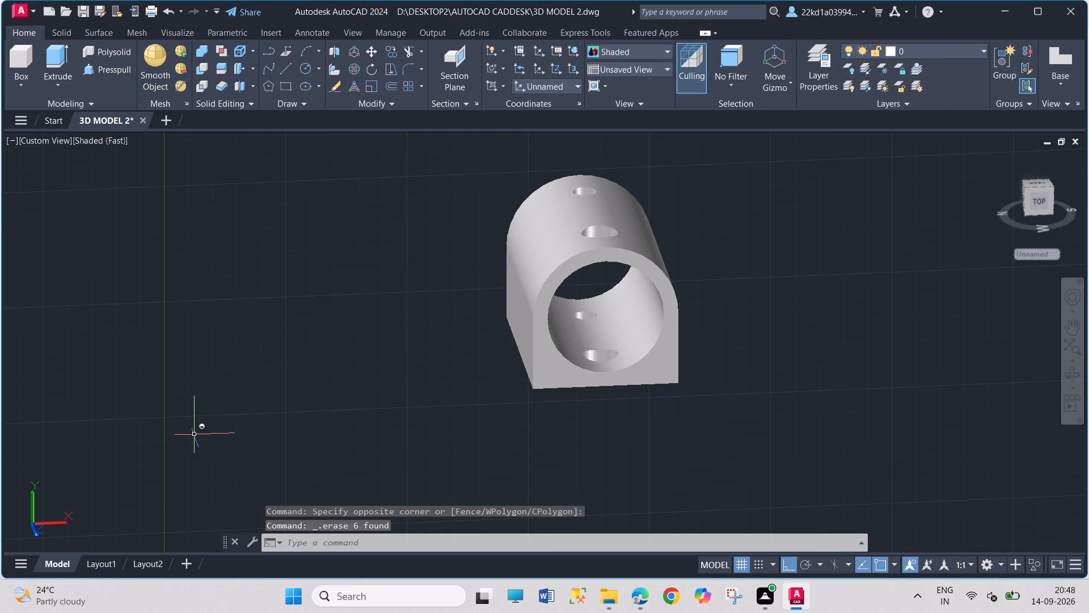
Save the changes to the 3D MODEL 2 drawing.
{"action": "key", "text": "ctrl+s"}
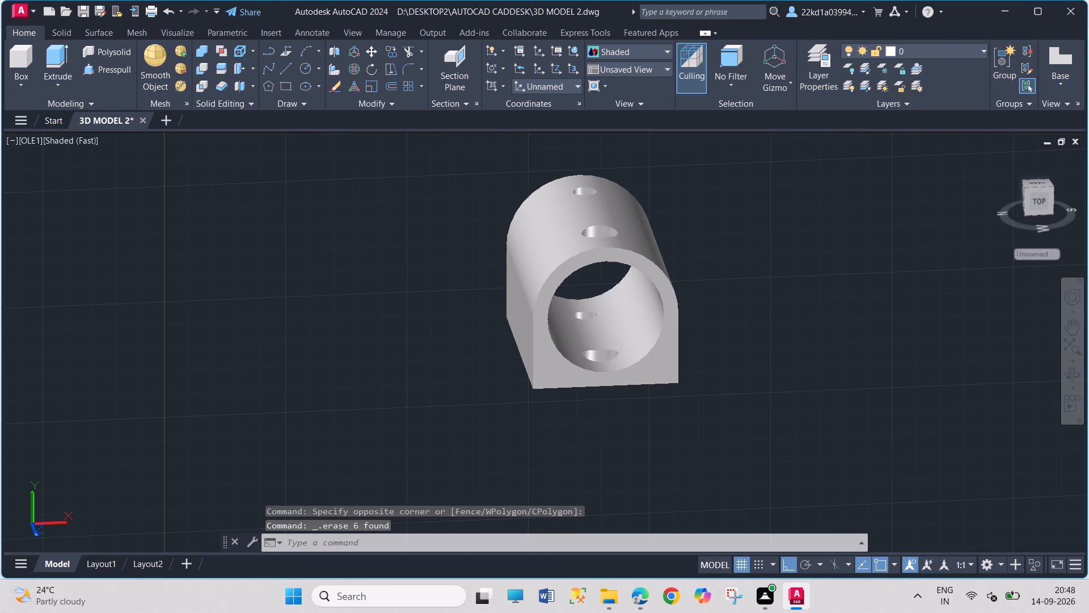
Inspect the finished block from its underside, both long sides and the bore end.
{"action": "middle_click_drag", "start_coordinate": [460, 363], "coordinate": [472, 313], "text": "shift"}
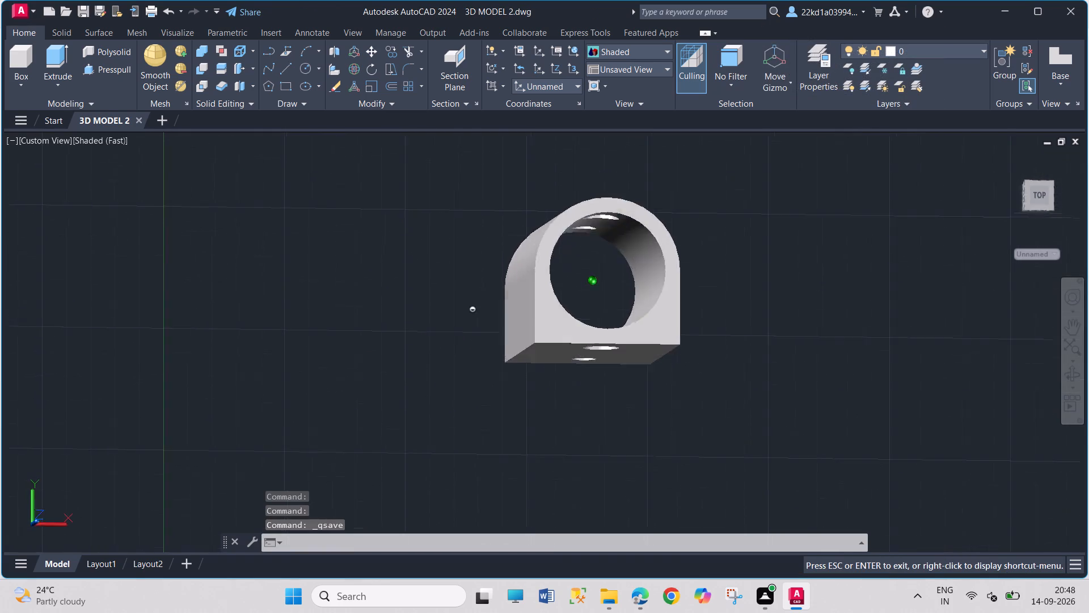
{"action": "middle_click_drag", "start_coordinate": [472, 313], "coordinate": [484, 364], "text": "shift"}
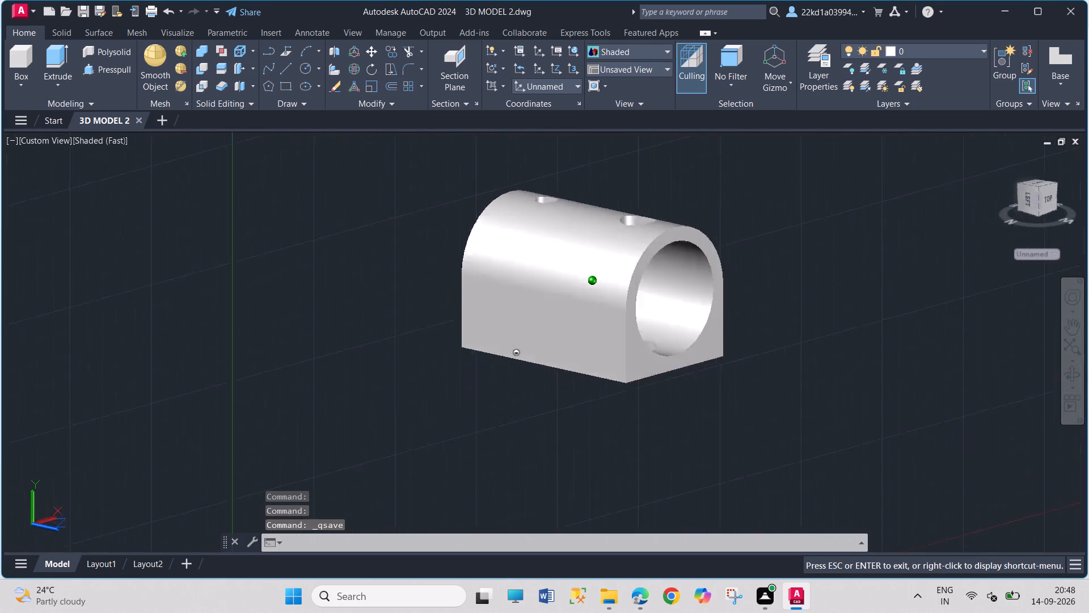
{"action": "middle_click_drag", "start_coordinate": [484, 364], "coordinate": [343, 386], "text": "shift"}
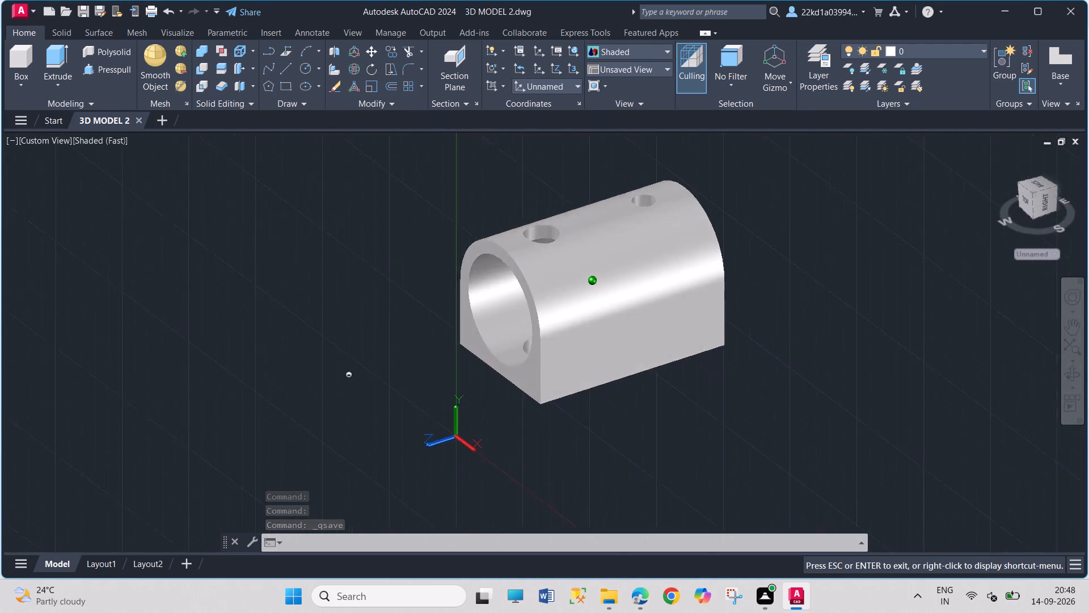
{"action": "middle_click_drag", "start_coordinate": [343, 386], "coordinate": [360, 425], "text": "shift"}
{"action": "scroll", "coordinate": [586, 264], "scroll_direction": "down", "scroll_amount": 2}
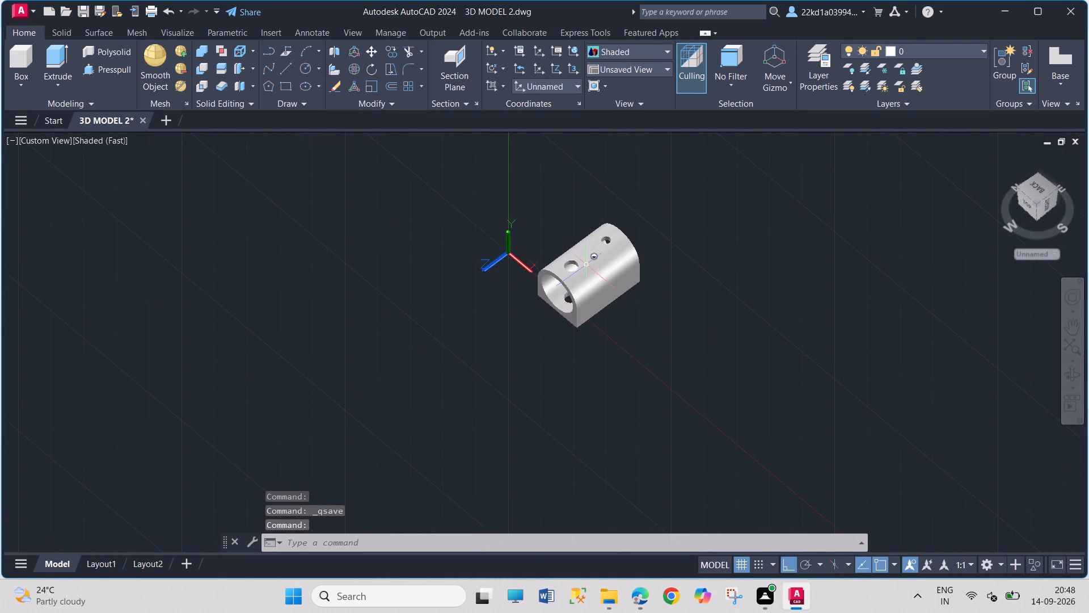
{"action": "scroll", "coordinate": [586, 264], "scroll_direction": "up", "scroll_amount": 5}
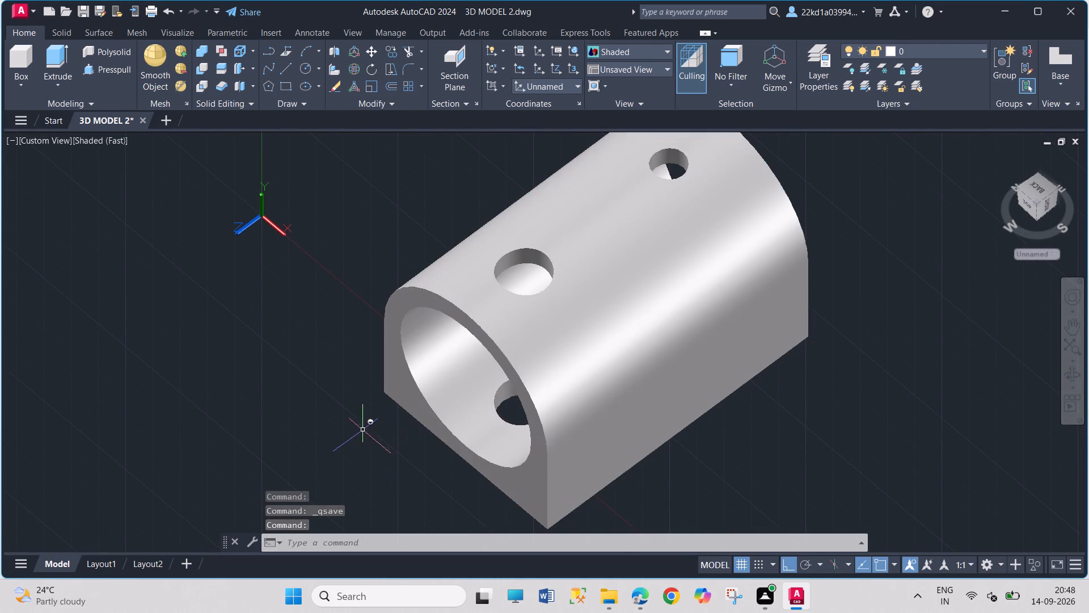
Inspect the finished block from its bore end and its rounded top with the cross holes.
{"action": "scroll", "coordinate": [314, 322], "scroll_direction": "down", "scroll_amount": 2}
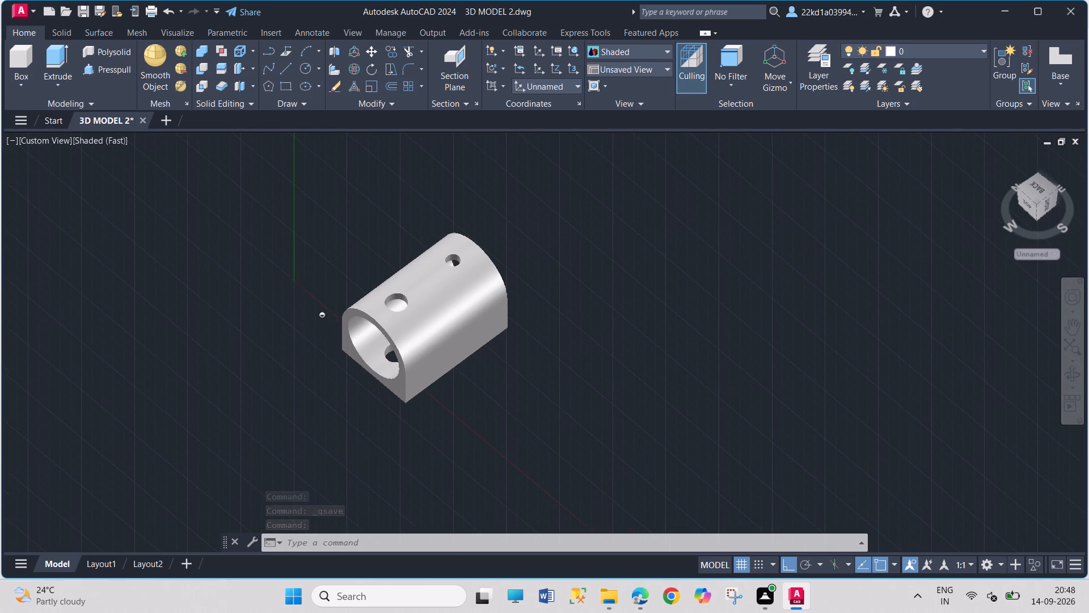
{"action": "middle_click_drag", "start_coordinate": [262, 340], "coordinate": [331, 288], "text": "shift"}
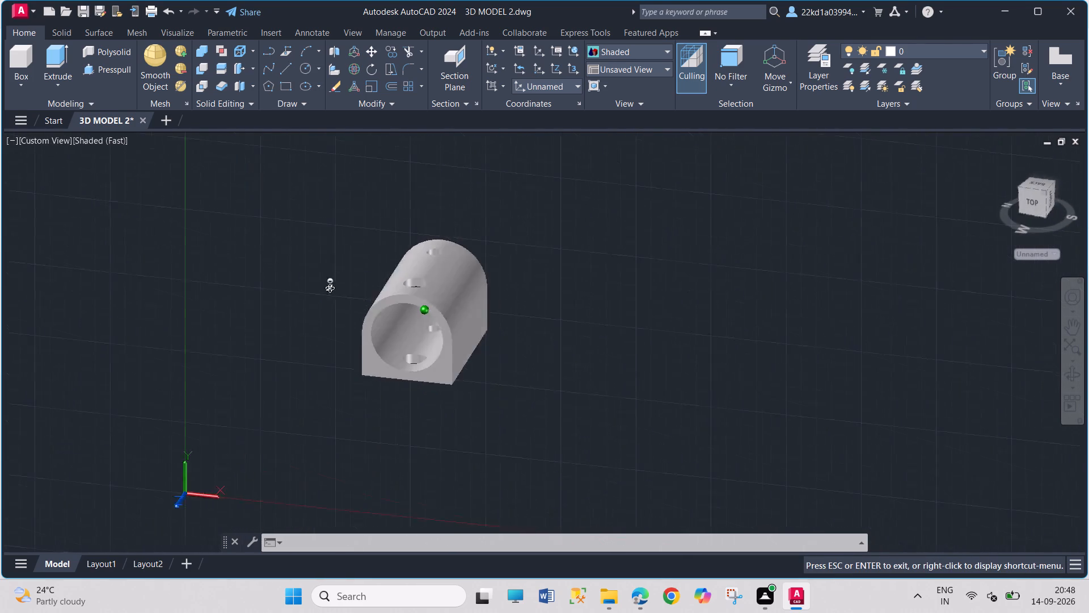
{"action": "middle_click_drag", "start_coordinate": [331, 288], "coordinate": [510, 272], "text": "shift"}
{"action": "middle_click_drag", "start_coordinate": [510, 272], "coordinate": [275, 338], "text": "shift"}
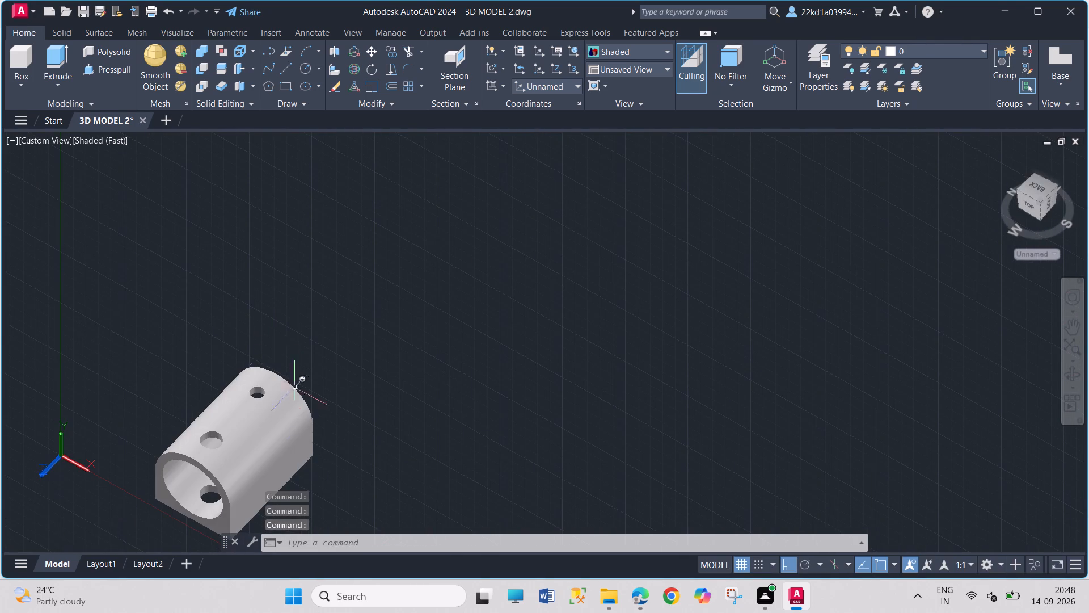
{"action": "scroll", "coordinate": [330, 459], "scroll_direction": "down", "scroll_amount": 2}
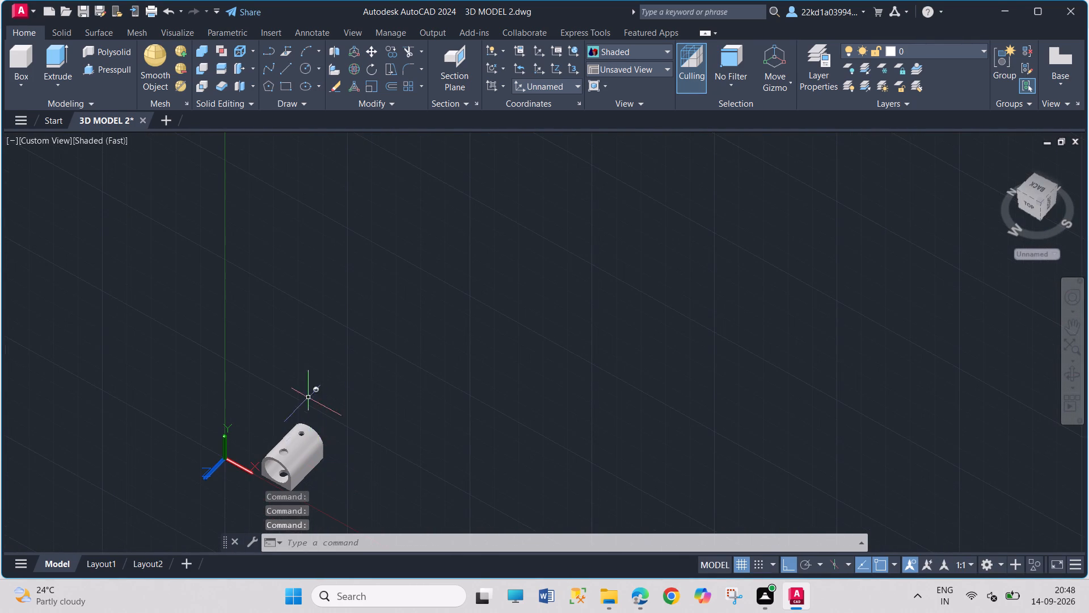
{"action": "scroll", "coordinate": [308, 385], "scroll_direction": "up", "scroll_amount": 1, "text": "shift"}
{"action": "scroll", "coordinate": [343, 457], "scroll_direction": "down", "scroll_amount": 3}
{"action": "scroll", "coordinate": [329, 510], "scroll_direction": "up", "scroll_amount": 4}
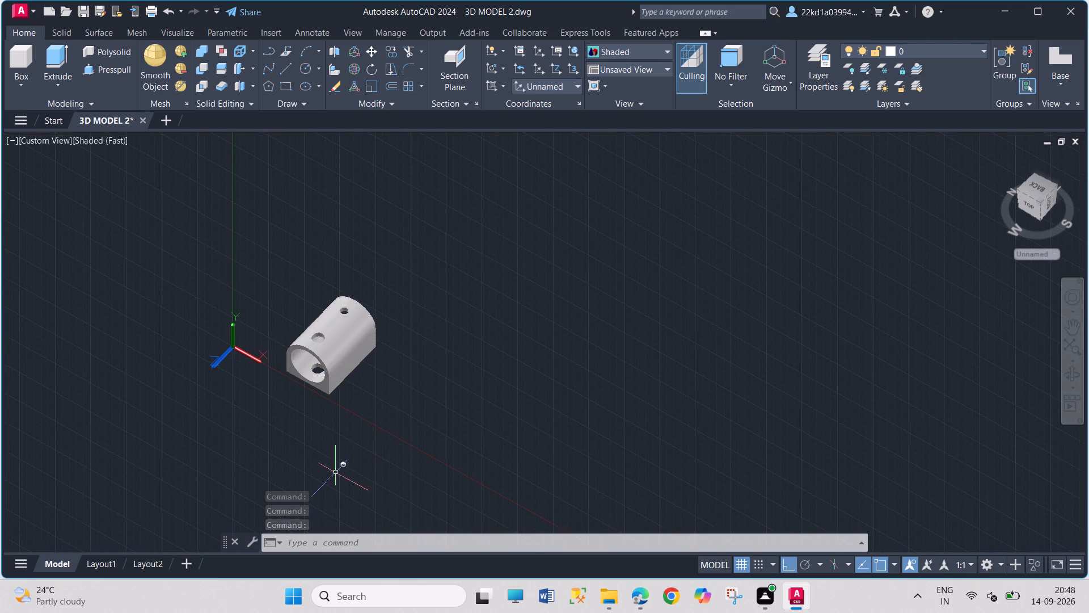
{"action": "scroll", "coordinate": [281, 346], "scroll_direction": "up", "scroll_amount": 2}
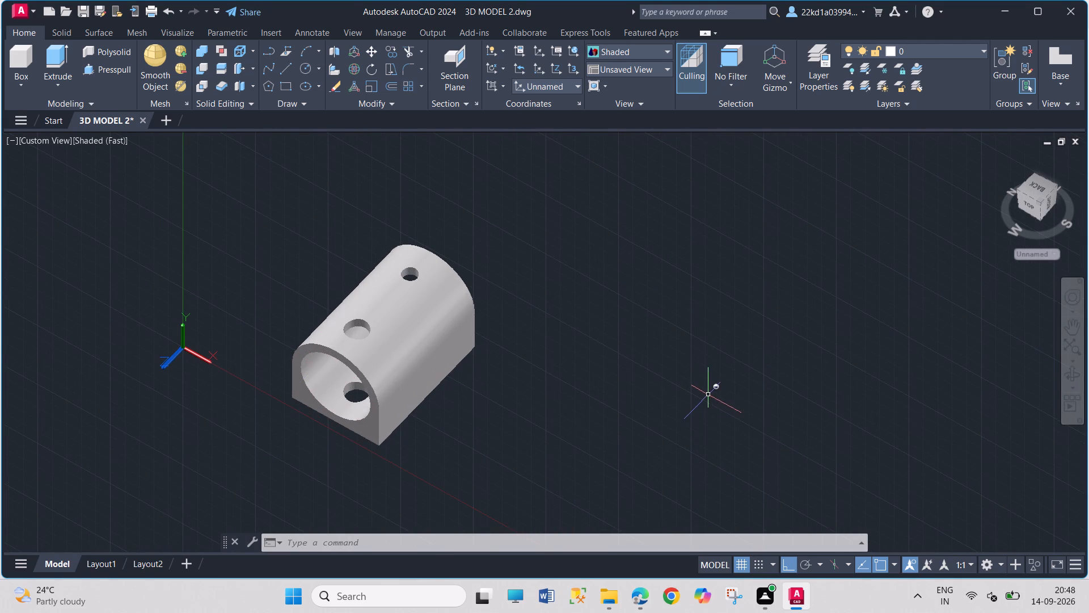
Save the changes to the 3D MODEL 2 drawing.
{"action": "key", "text": "ctrl+s"}
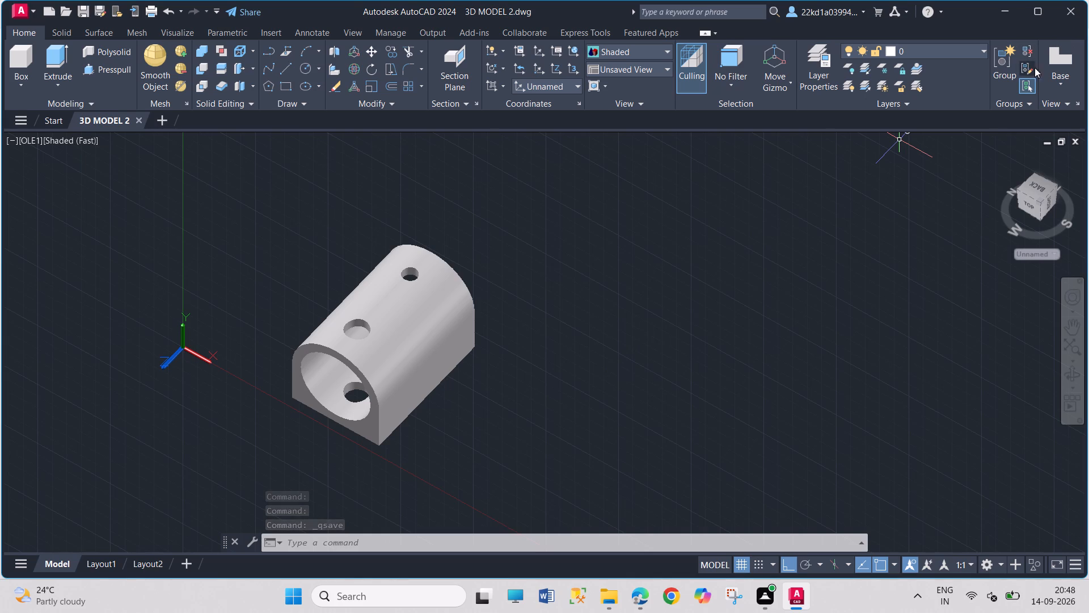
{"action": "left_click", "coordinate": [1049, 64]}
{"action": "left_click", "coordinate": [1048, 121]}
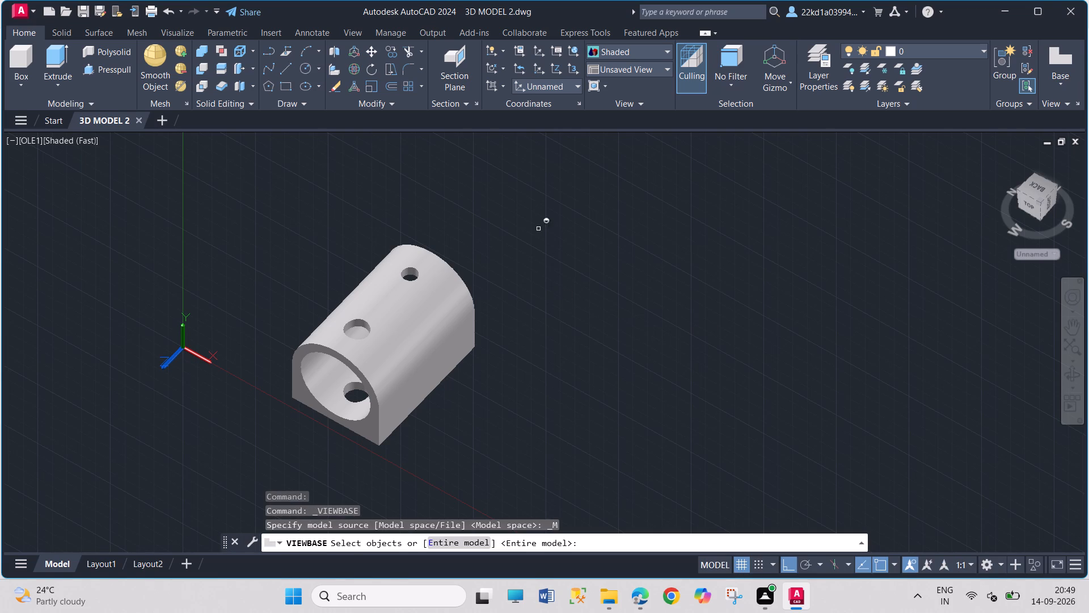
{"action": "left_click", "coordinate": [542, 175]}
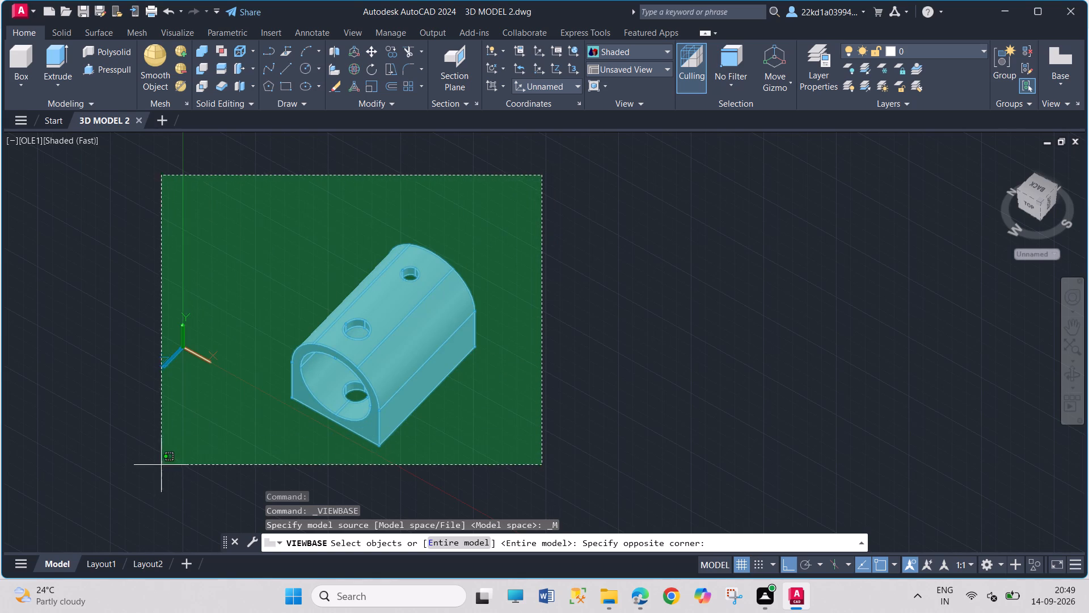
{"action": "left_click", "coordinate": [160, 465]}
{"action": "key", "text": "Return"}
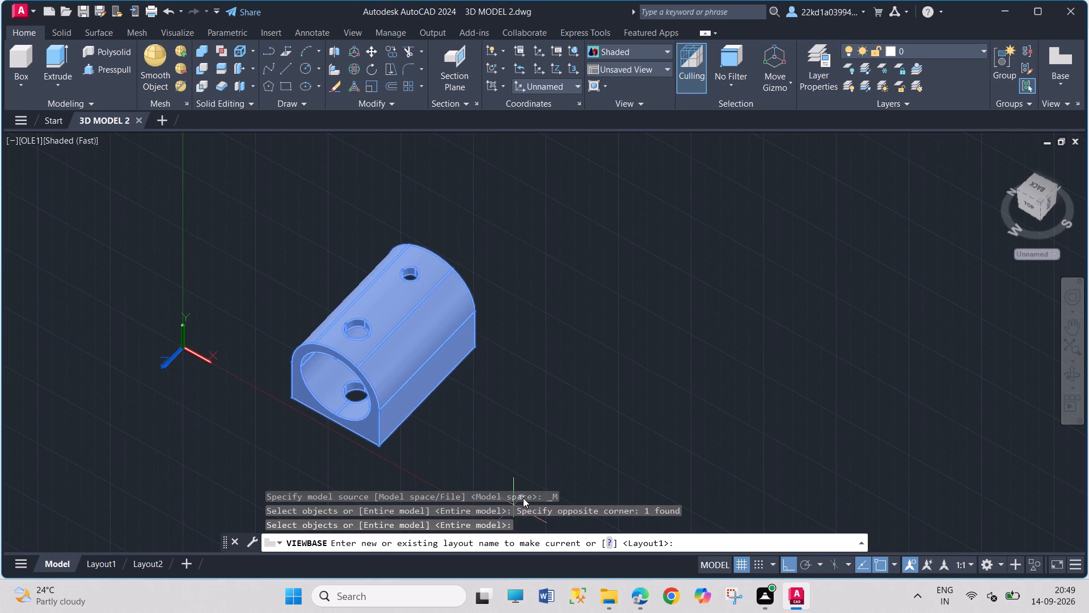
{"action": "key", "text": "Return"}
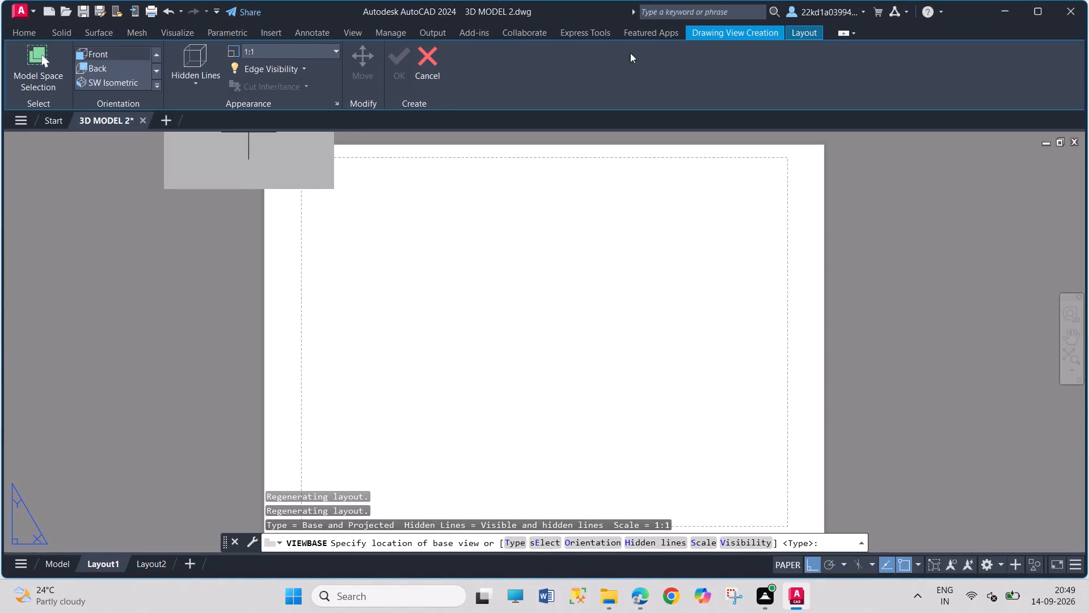
Modify the Model page setup to use the ISO full bleed A3 paper size.
{"action": "left_click", "coordinate": [795, 30]}
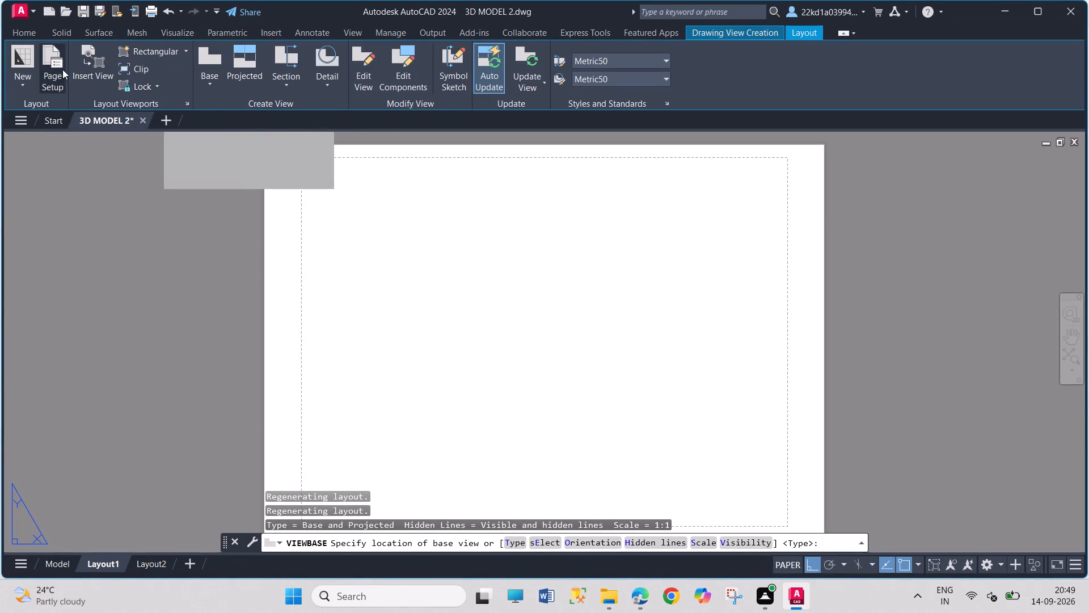
{"action": "left_click", "coordinate": [54, 69]}
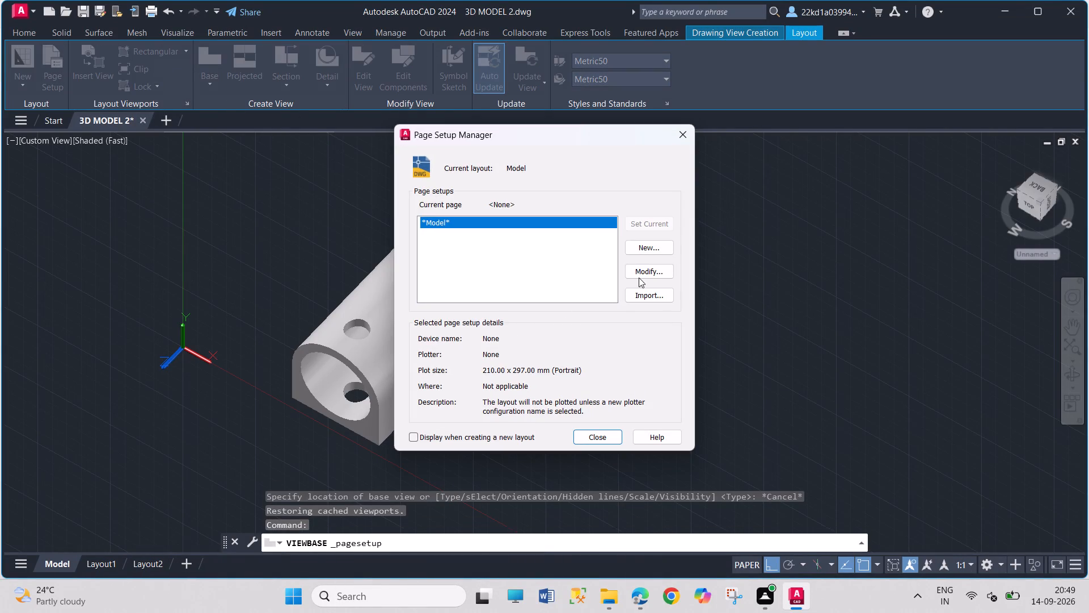
{"action": "left_click", "coordinate": [641, 274]}
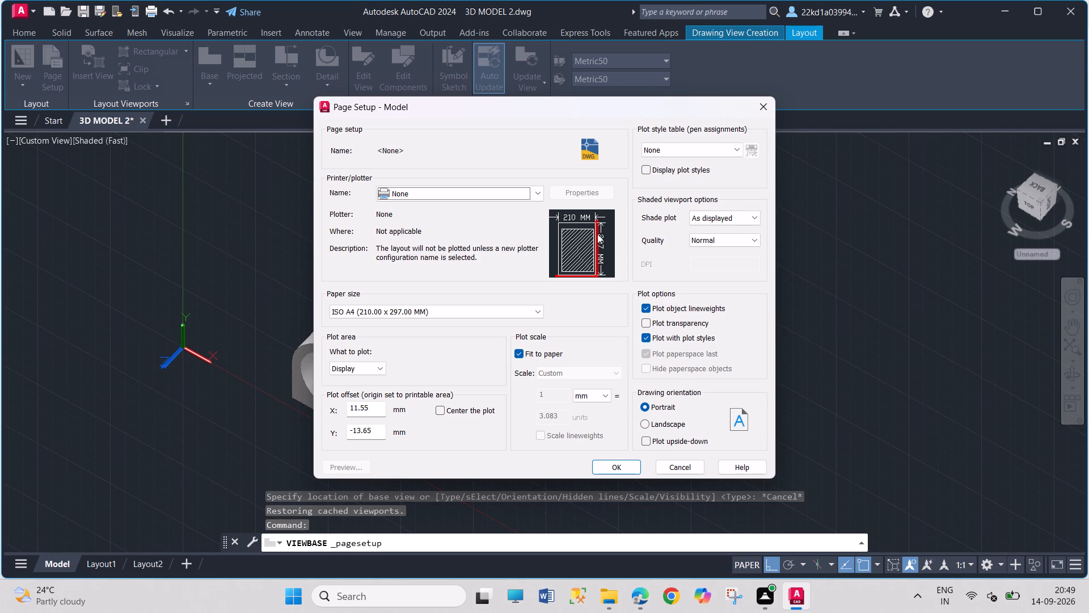
{"action": "left_click", "coordinate": [475, 310]}
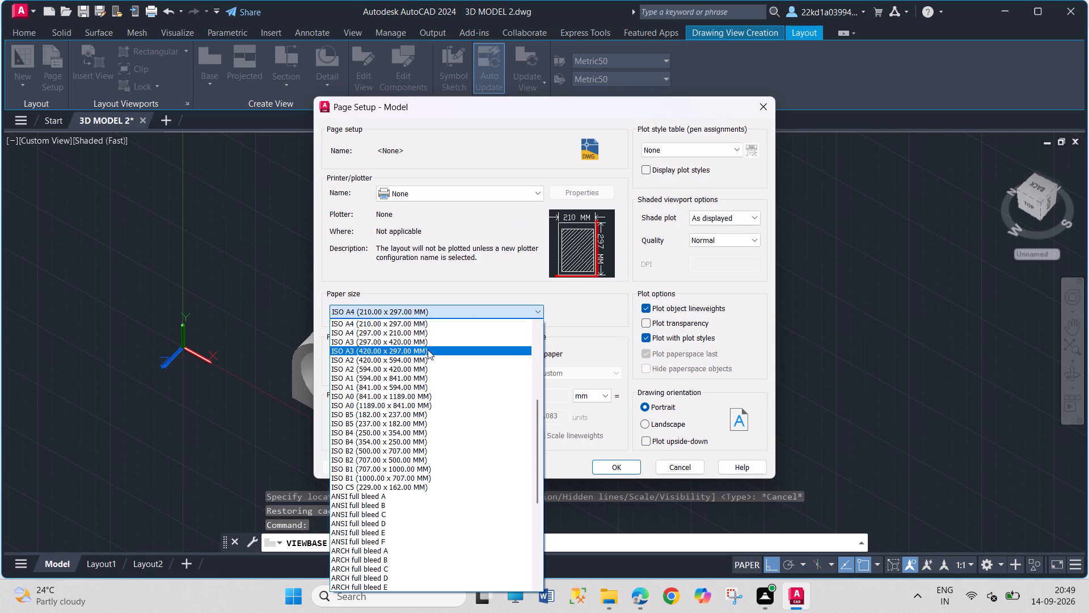
{"action": "scroll", "coordinate": [457, 457], "scroll_direction": "down", "scroll_amount": 4}
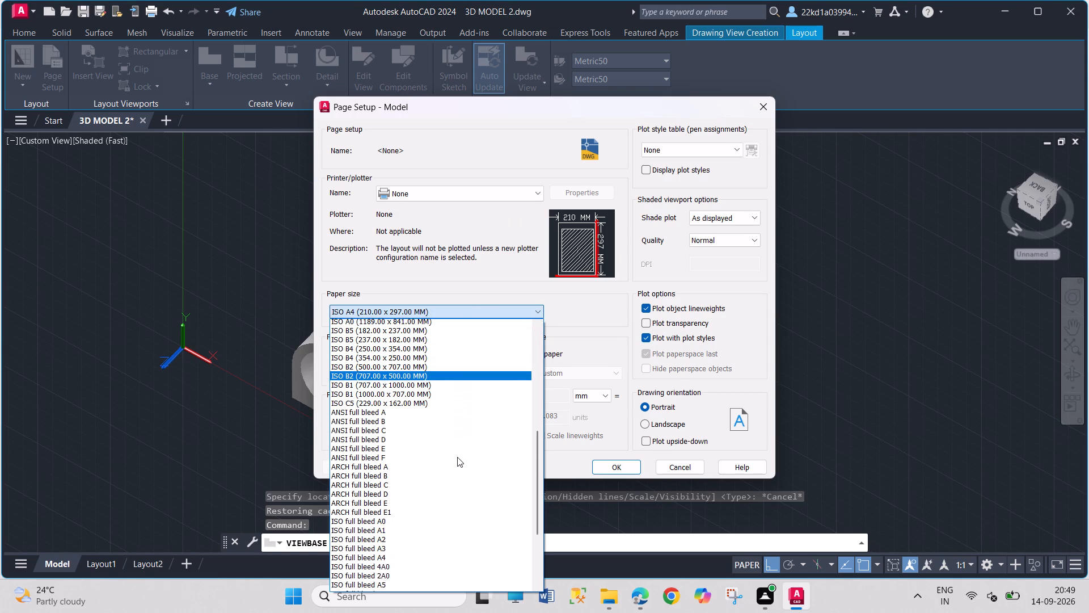
{"action": "scroll", "coordinate": [457, 456], "scroll_direction": "down", "scroll_amount": 4}
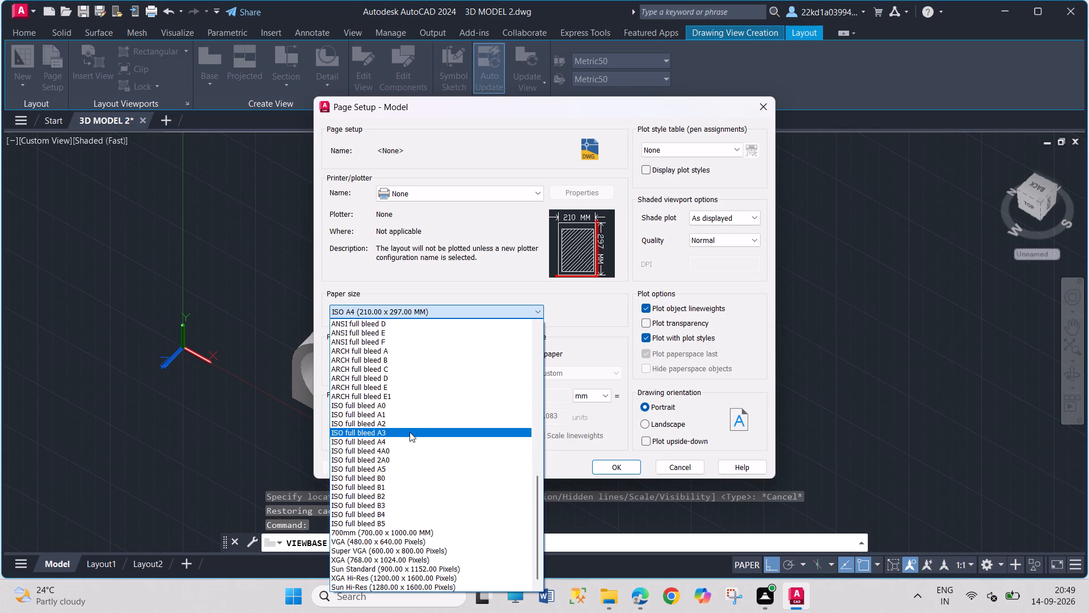
{"action": "scroll", "coordinate": [409, 432], "scroll_direction": "down", "scroll_amount": 3}
{"action": "scroll", "coordinate": [409, 389], "scroll_direction": "up", "scroll_amount": 2}
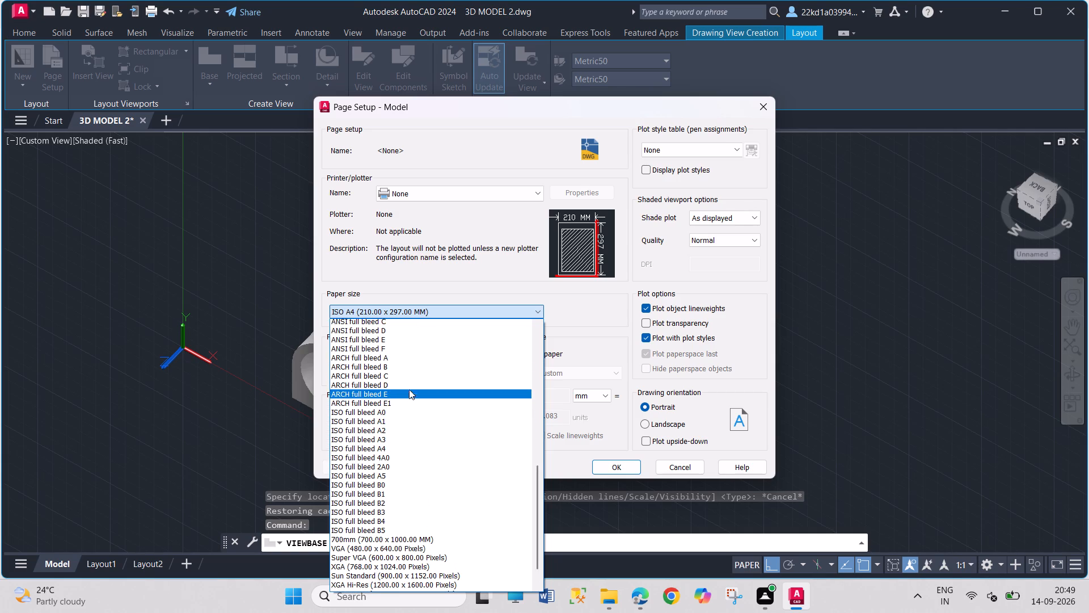
{"action": "scroll", "coordinate": [409, 389], "scroll_direction": "up", "scroll_amount": 11}
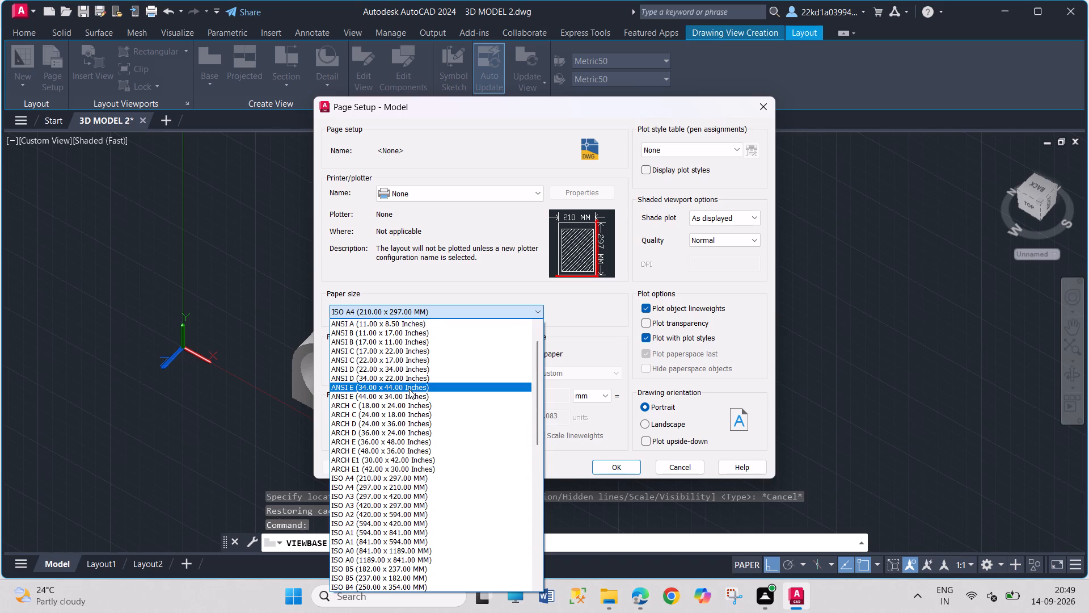
{"action": "scroll", "coordinate": [409, 389], "scroll_direction": "up", "scroll_amount": 5}
{"action": "scroll", "coordinate": [409, 389], "scroll_direction": "down", "scroll_amount": 11}
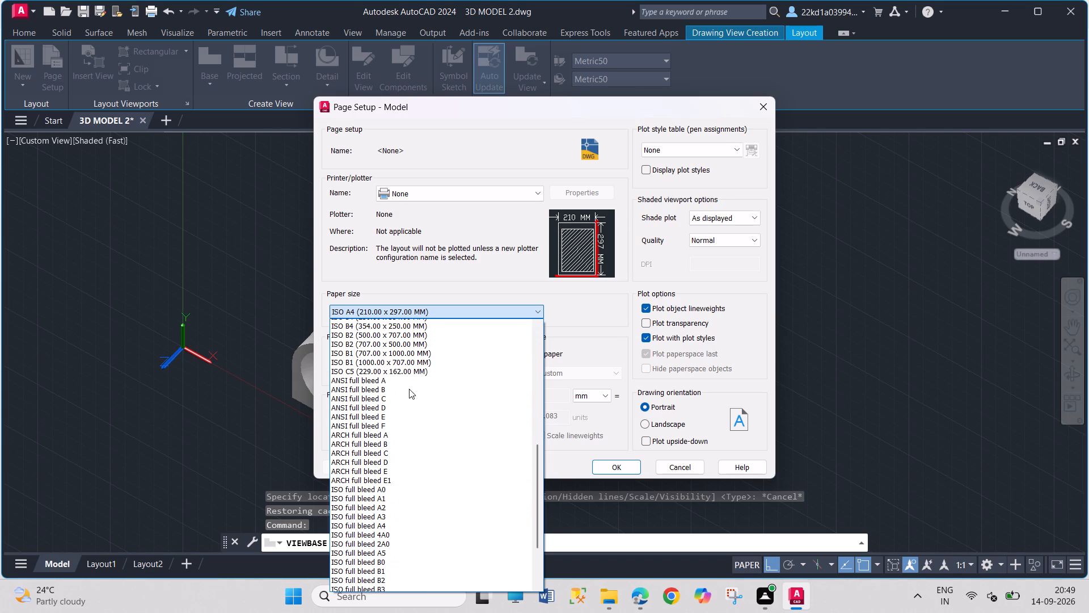
{"action": "left_click", "coordinate": [406, 513]}
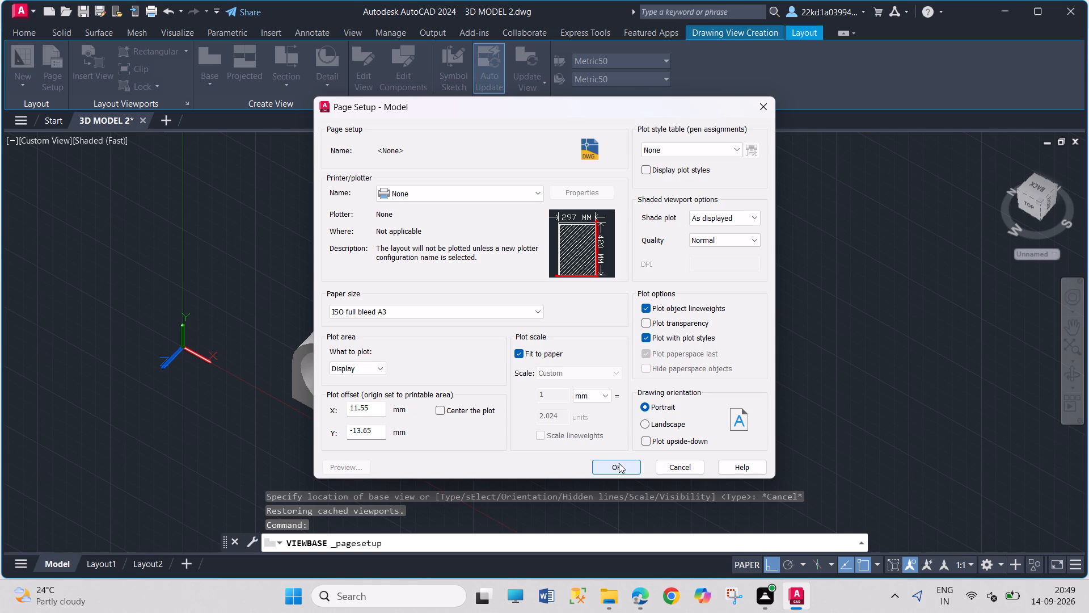
Assign the monochrome.ctb plot style table to all layouts, keep portrait orientation, and finish the page setup.
{"action": "left_click", "coordinate": [719, 150]}
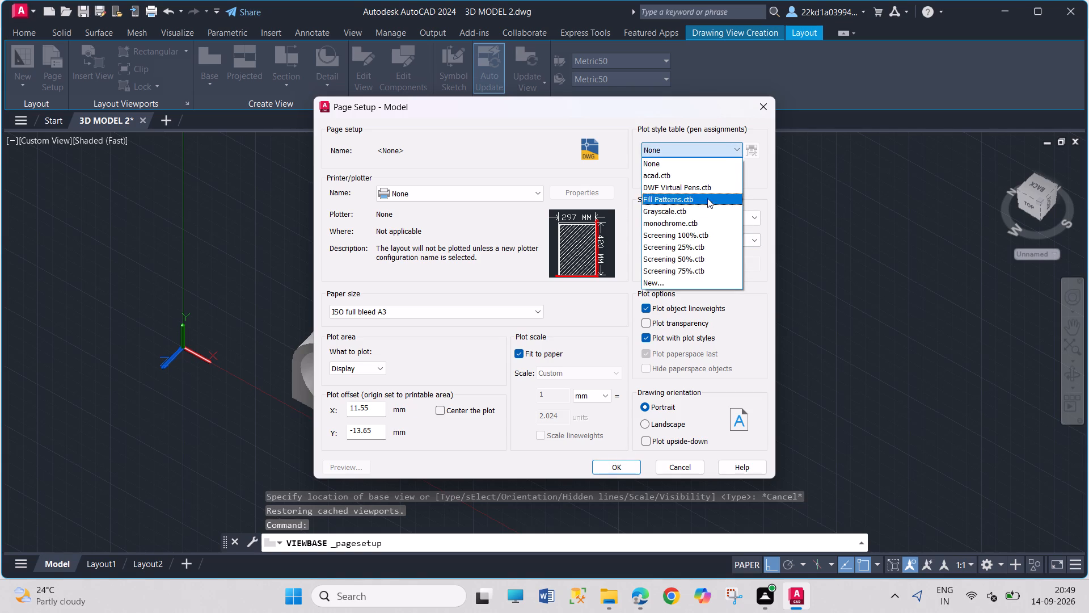
{"action": "left_click", "coordinate": [707, 222]}
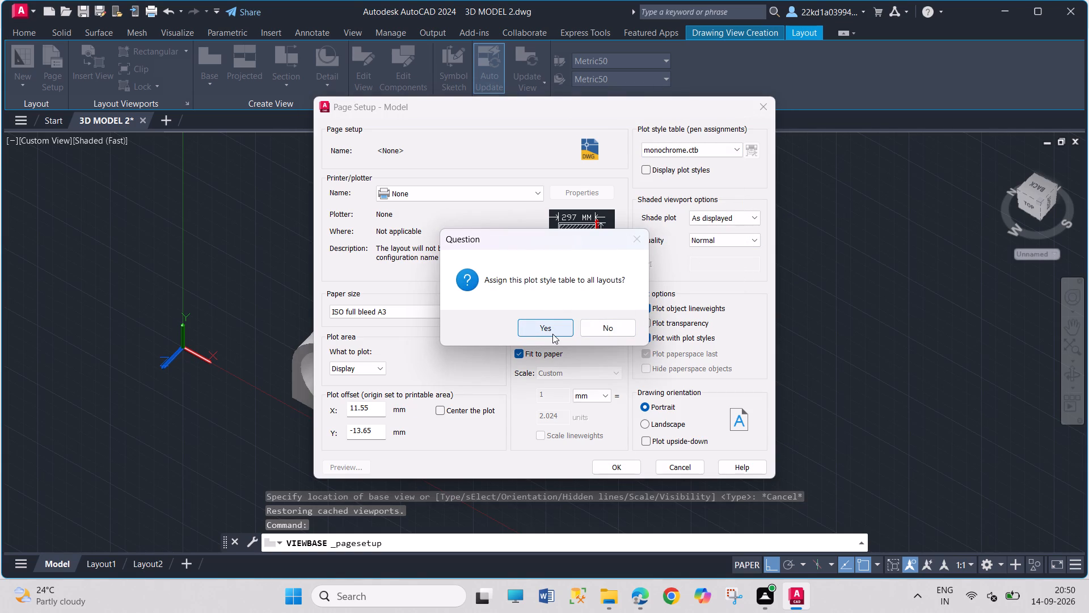
{"action": "left_click", "coordinate": [552, 334]}
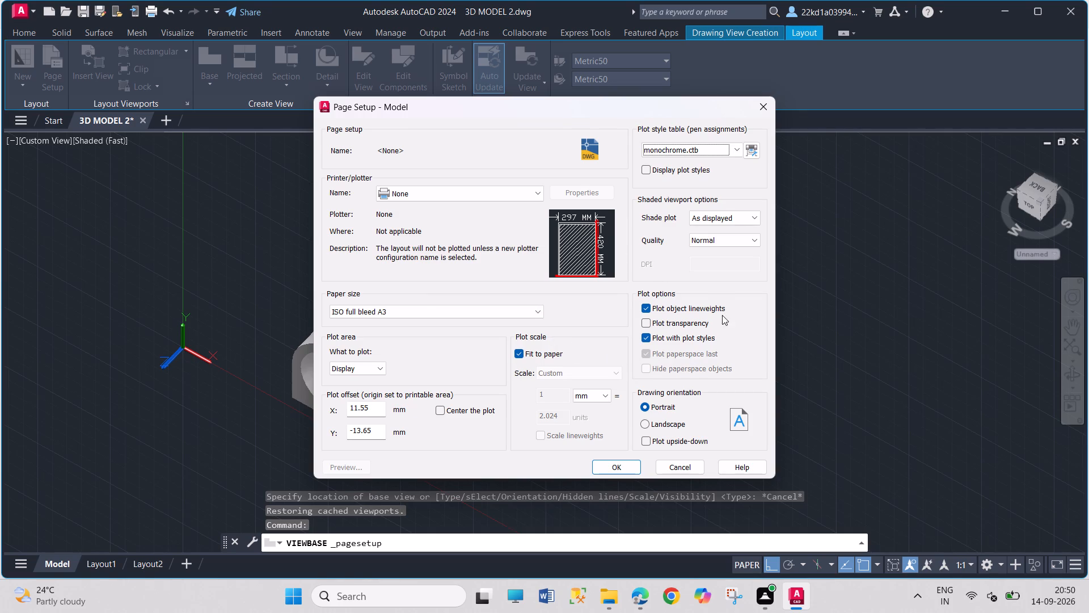
{"action": "left_click", "coordinate": [655, 426]}
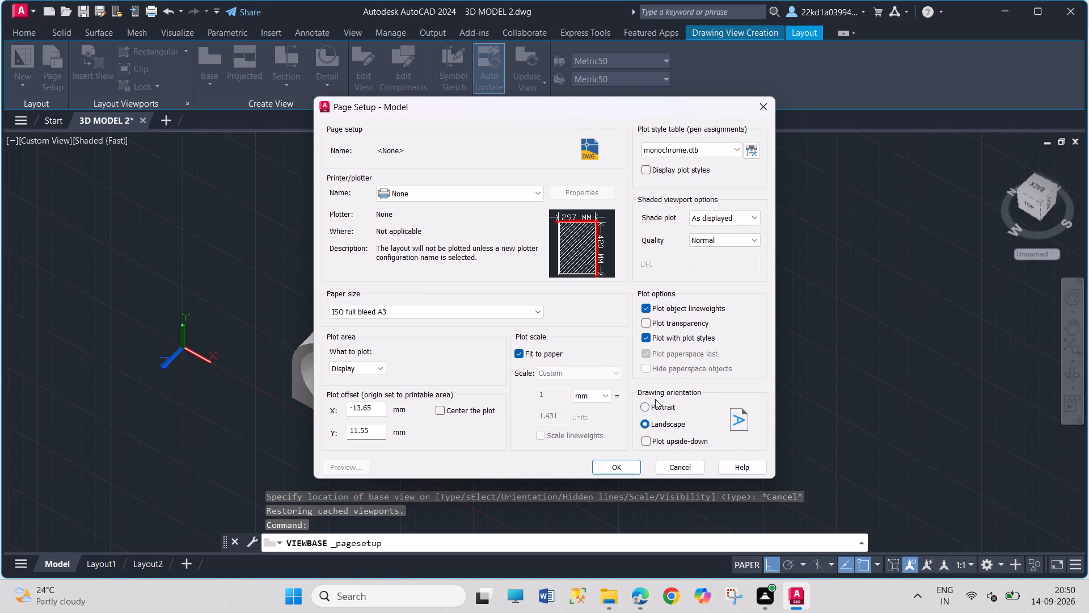
{"action": "left_click", "coordinate": [655, 399]}
{"action": "left_click", "coordinate": [655, 404]}
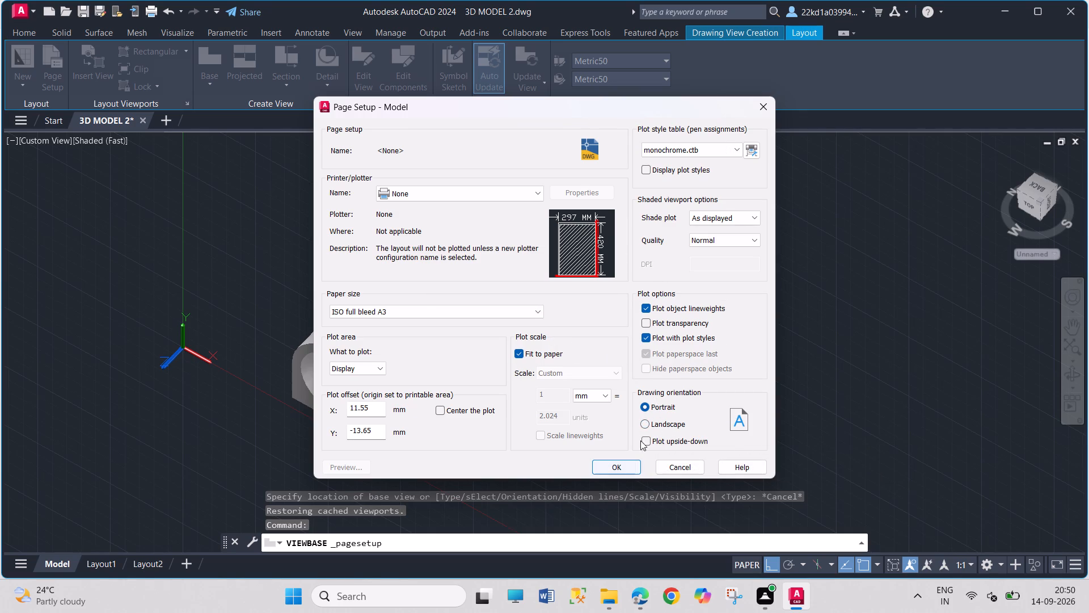
{"action": "left_click", "coordinate": [647, 420]}
{"action": "left_click", "coordinate": [652, 409]}
{"action": "left_click", "coordinate": [634, 465]}
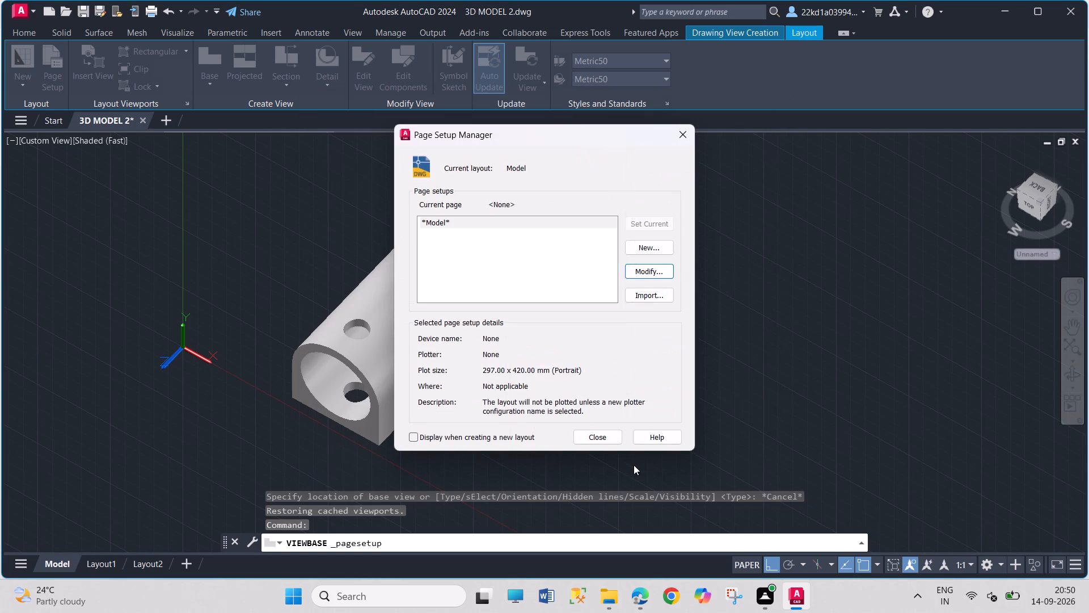
{"action": "left_click", "coordinate": [613, 432]}
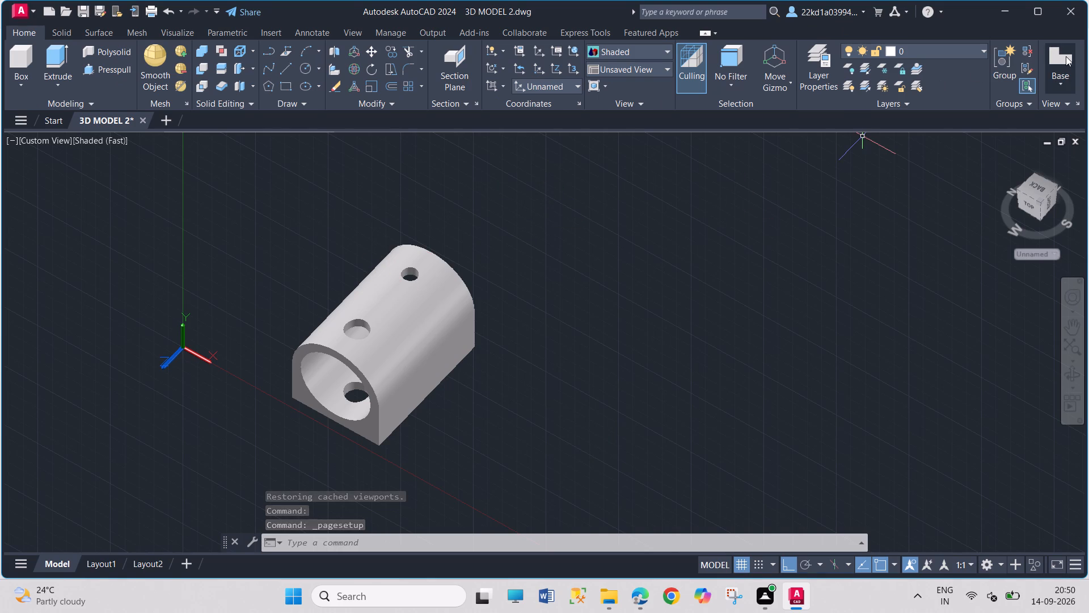
Create a base view of the entire model on Layout1 at 1:1 scale, placed in the upper-left area of the sheet.
{"action": "left_click", "coordinate": [107, 560]}
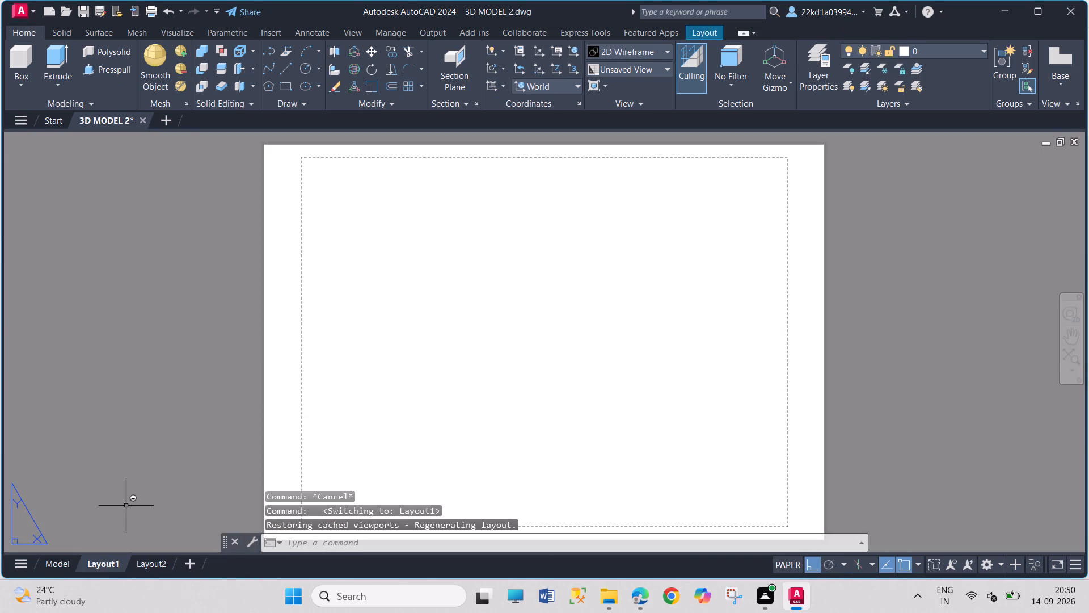
{"action": "left_click", "coordinate": [55, 568]}
{"action": "left_click", "coordinate": [1075, 70]}
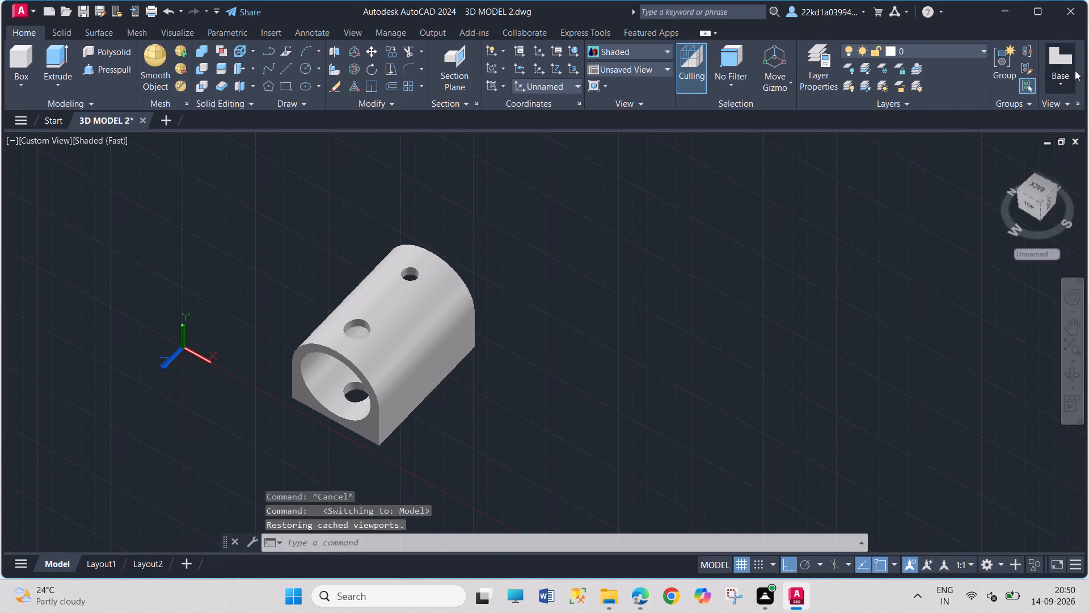
{"action": "left_click", "coordinate": [1061, 107]}
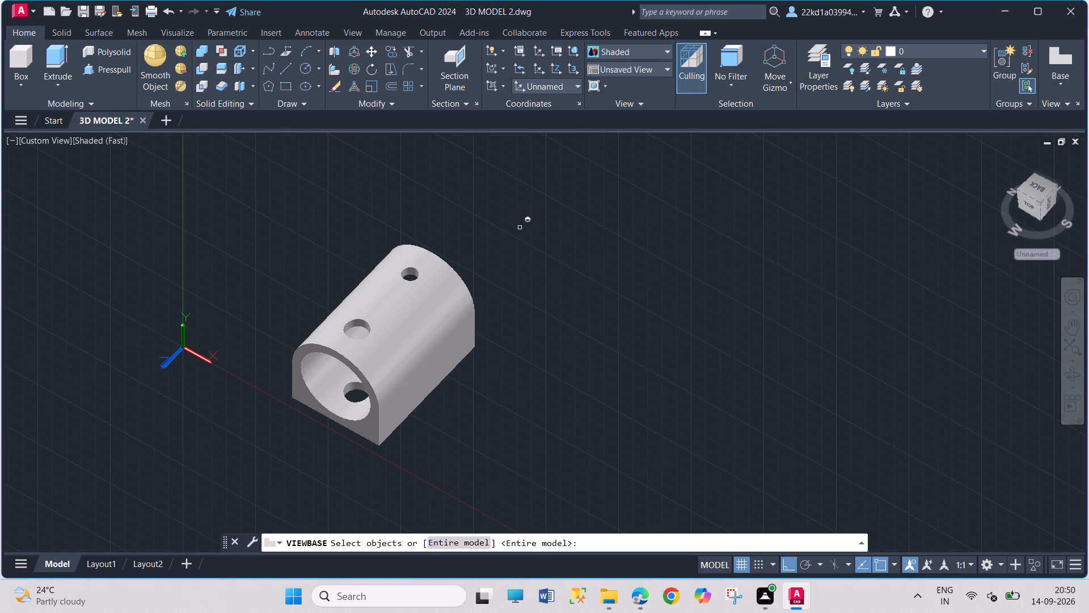
{"action": "left_click", "coordinate": [453, 538]}
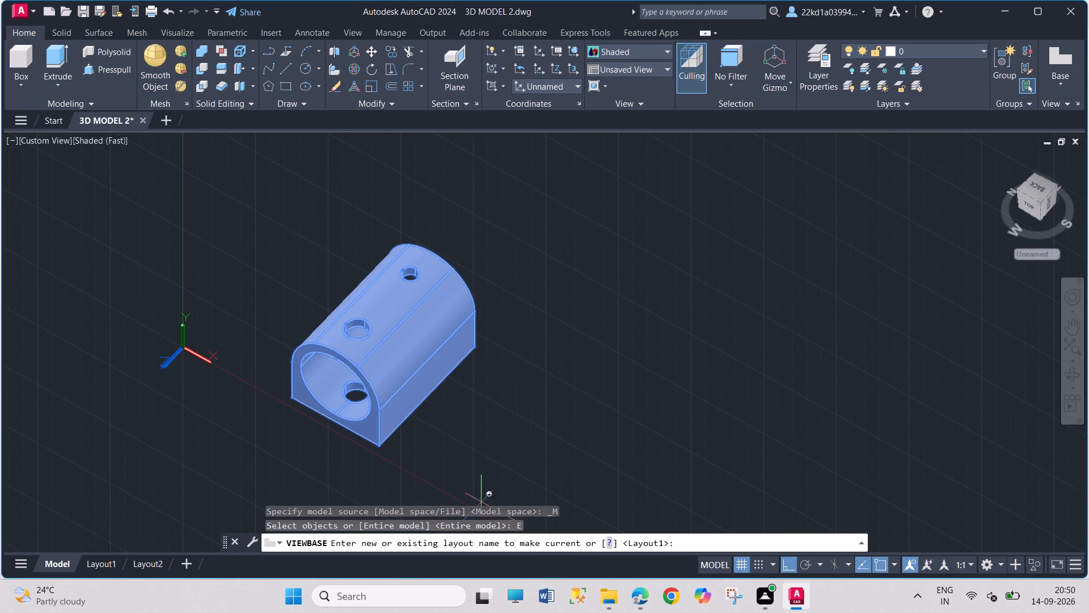
{"action": "key", "text": "Return"}
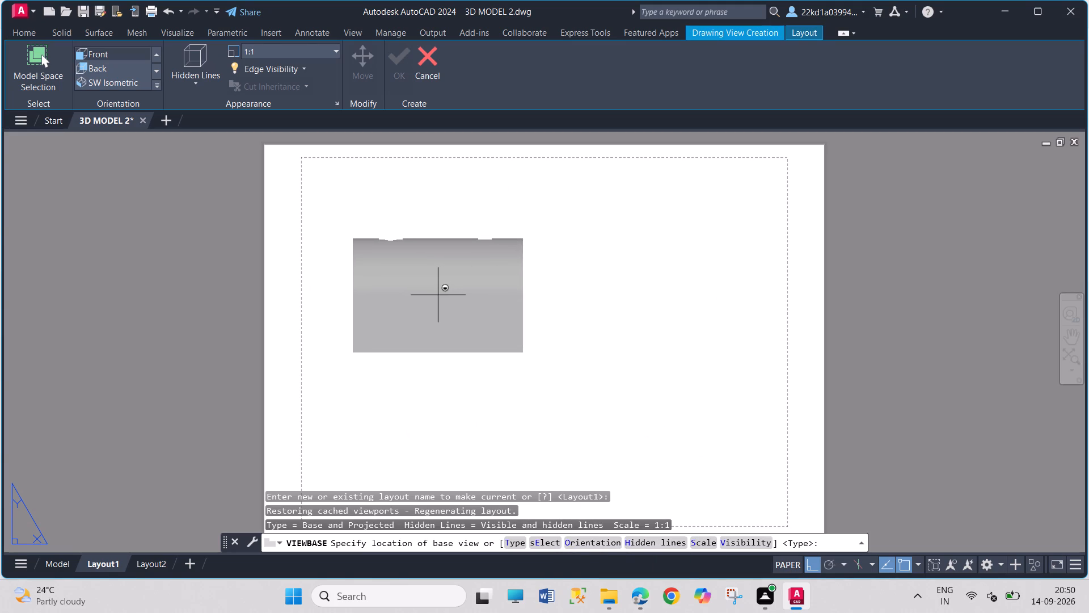
{"action": "left_click", "coordinate": [433, 291]}
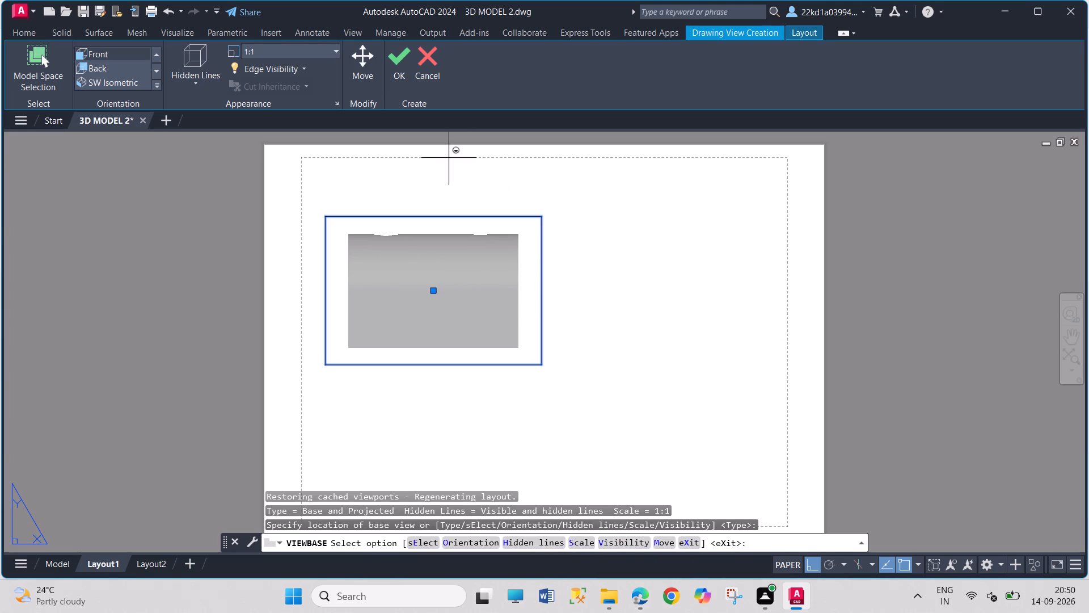
{"action": "left_click", "coordinate": [404, 72]}
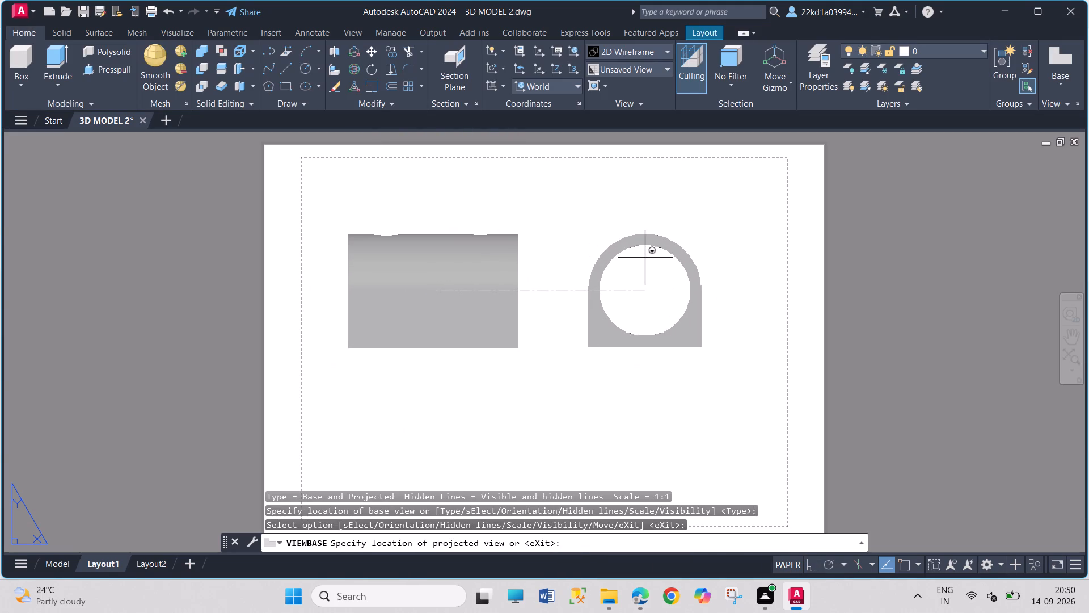
Project the bored end view beside the base view, the plan view below it and an isometric view diagonally below, and finish the views.
{"action": "left_click", "coordinate": [648, 258]}
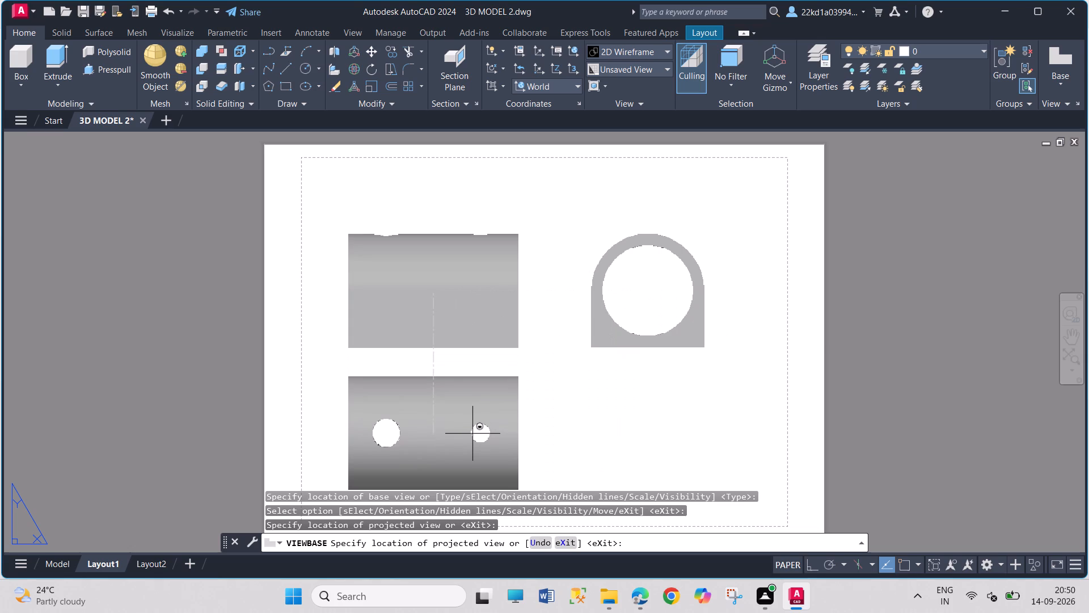
{"action": "left_click", "coordinate": [472, 435]}
{"action": "scroll", "coordinate": [658, 415], "scroll_direction": "down", "scroll_amount": 1}
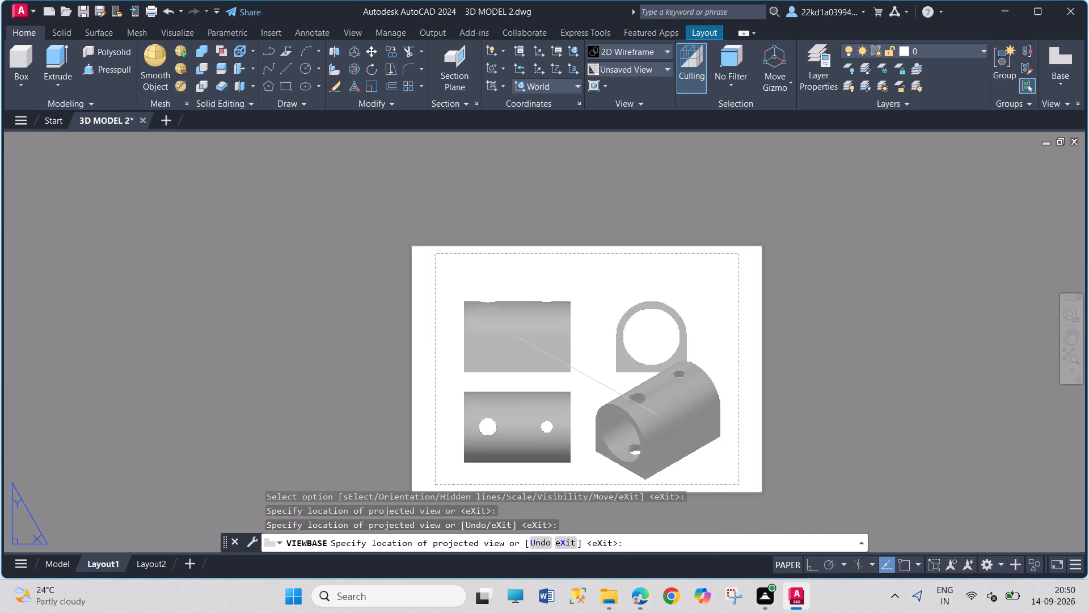
{"action": "scroll", "coordinate": [658, 415], "scroll_direction": "down", "scroll_amount": 1}
{"action": "left_click", "coordinate": [669, 422]}
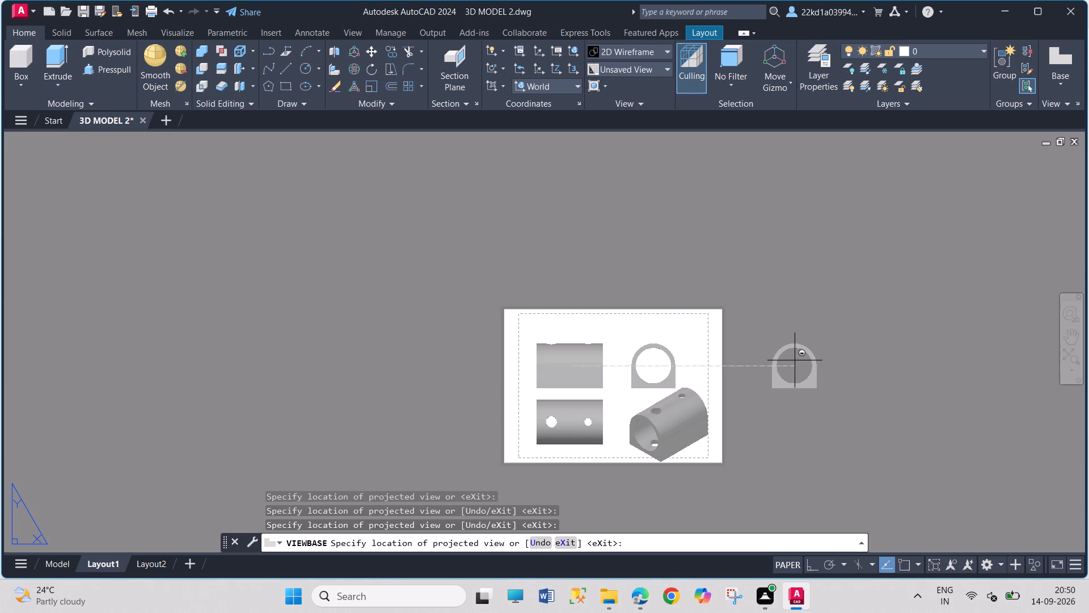
{"action": "key", "text": "Return"}
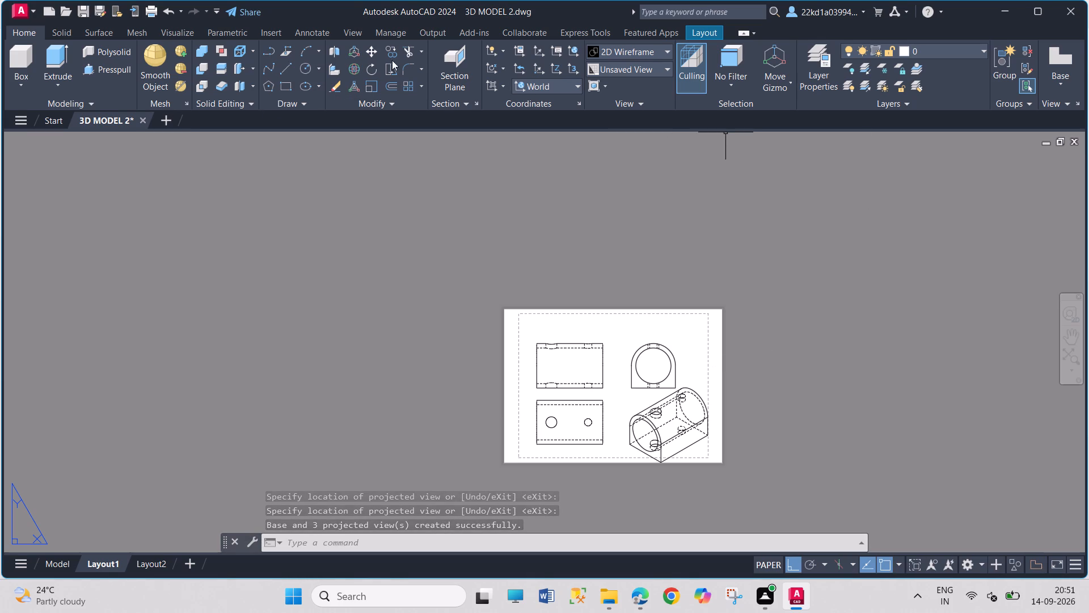
Modify the Layout1 page setup to use the ISO full bleed A3 paper size.
{"action": "left_click", "coordinate": [715, 31]}
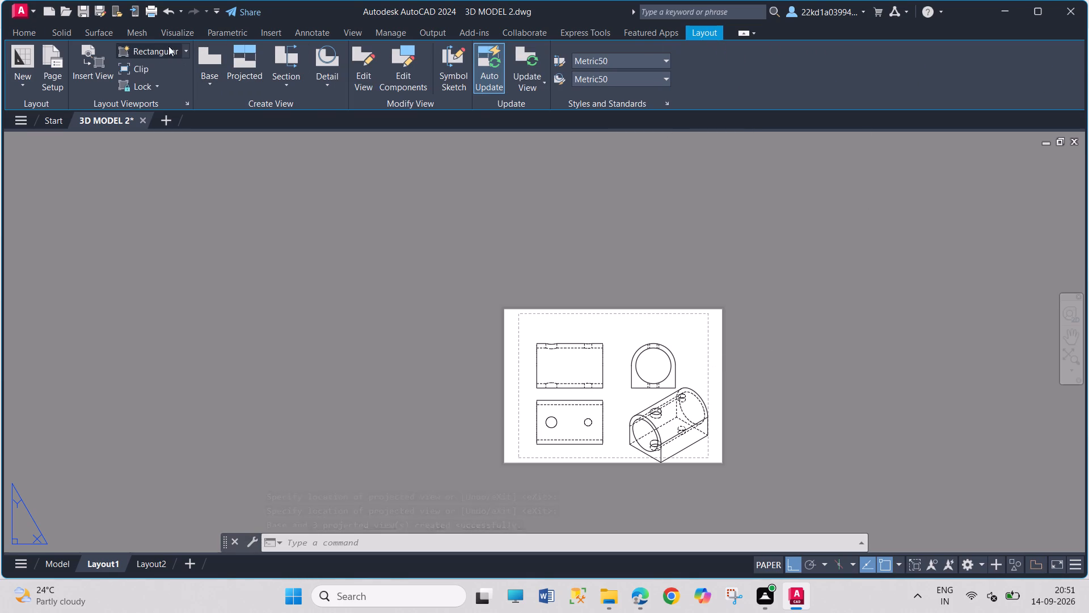
{"action": "left_click", "coordinate": [49, 66]}
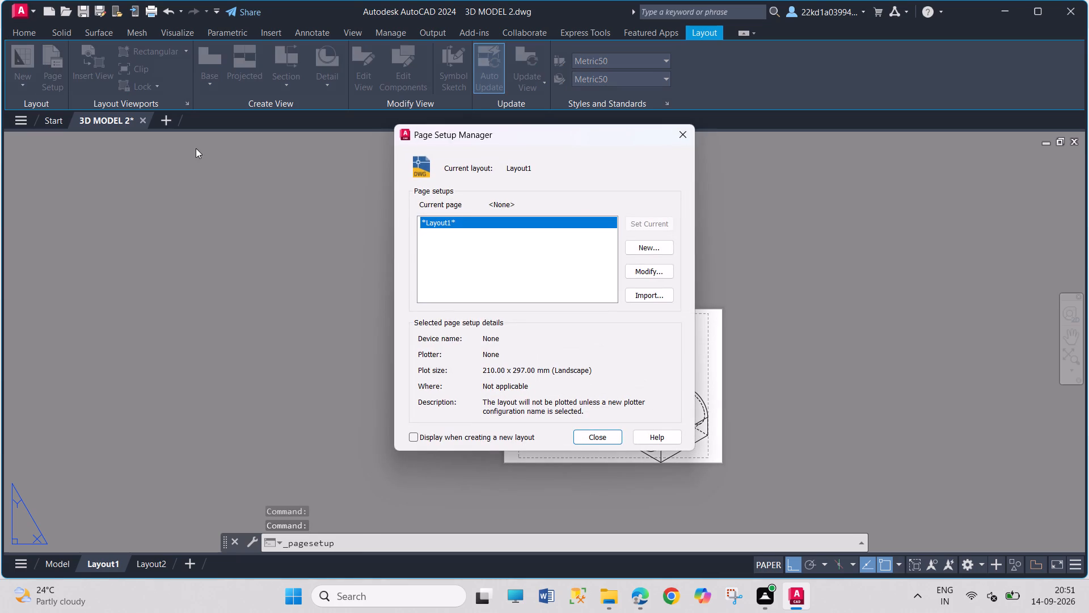
{"action": "left_click", "coordinate": [652, 268]}
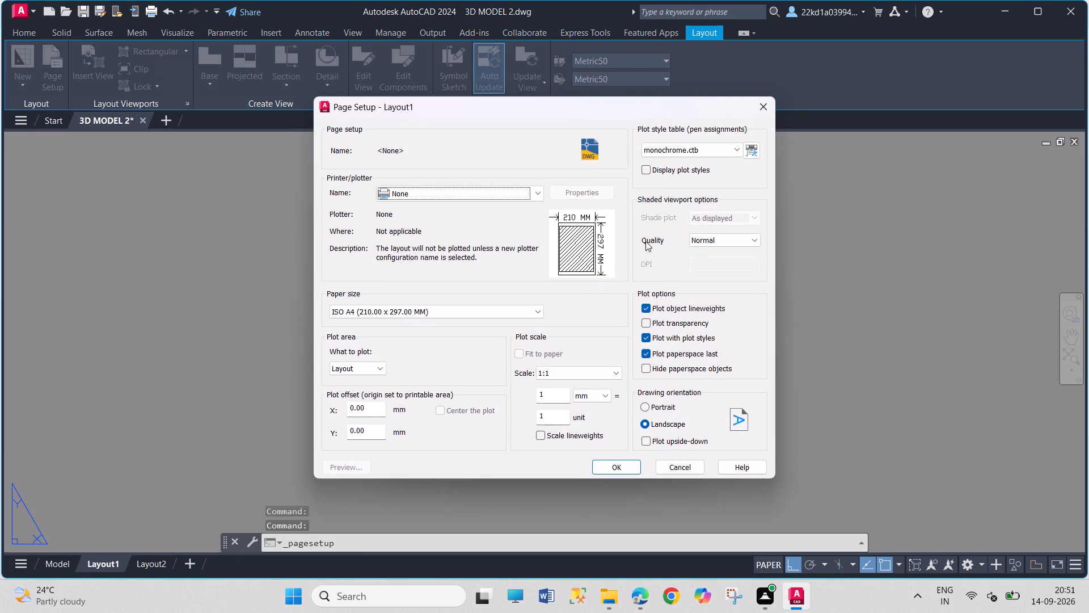
{"action": "left_click", "coordinate": [470, 315]}
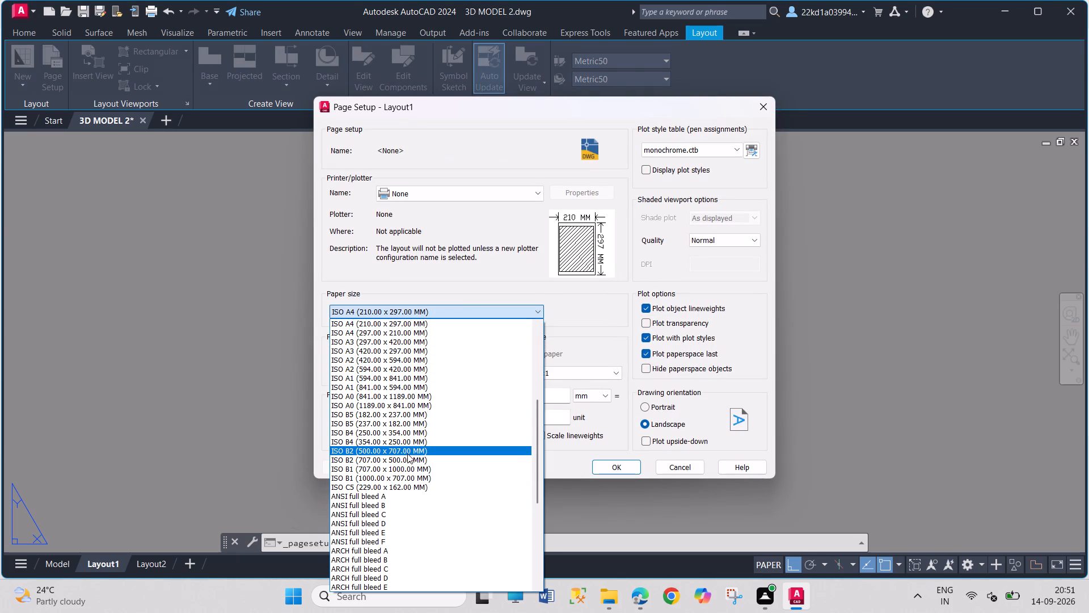
{"action": "scroll", "coordinate": [413, 414], "scroll_direction": "up", "scroll_amount": 1}
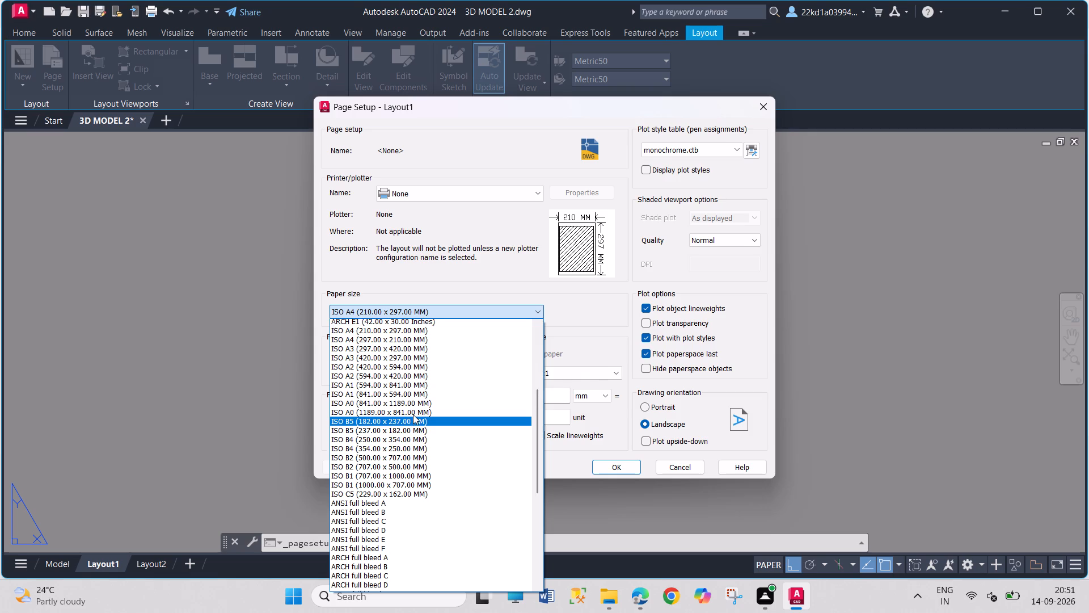
{"action": "scroll", "coordinate": [413, 414], "scroll_direction": "up", "scroll_amount": 7}
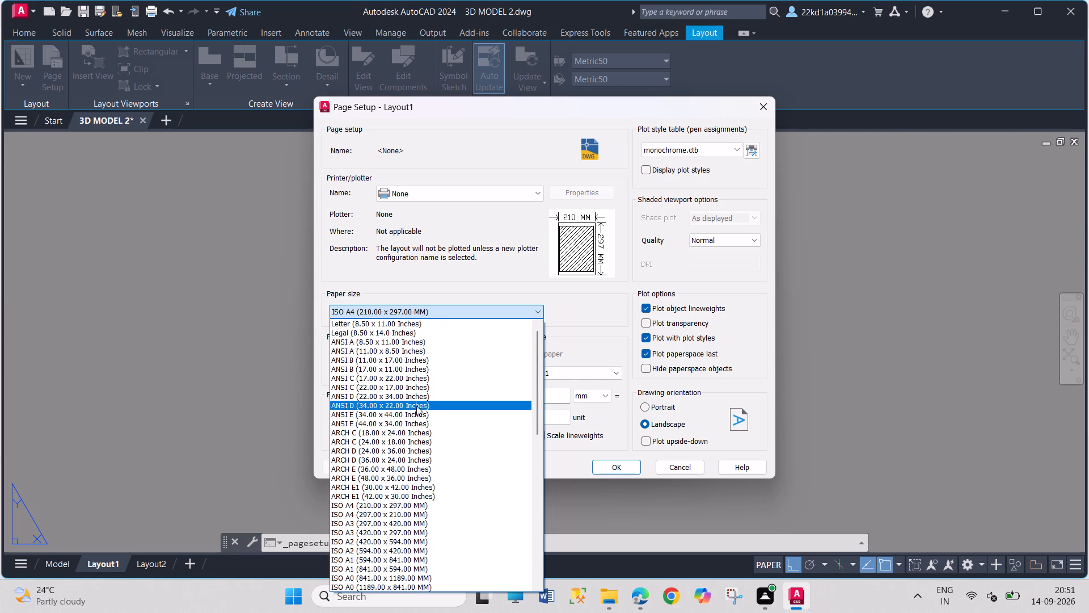
{"action": "scroll", "coordinate": [425, 379], "scroll_direction": "up", "scroll_amount": 5}
{"action": "scroll", "coordinate": [425, 379], "scroll_direction": "down", "scroll_amount": 7}
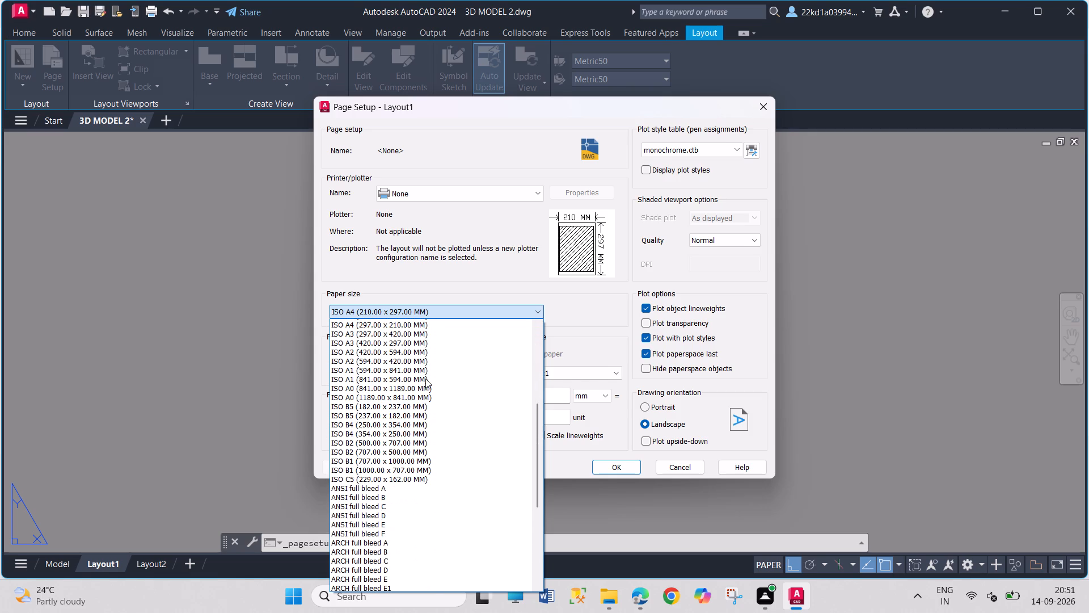
{"action": "scroll", "coordinate": [467, 540], "scroll_direction": "down", "scroll_amount": 2}
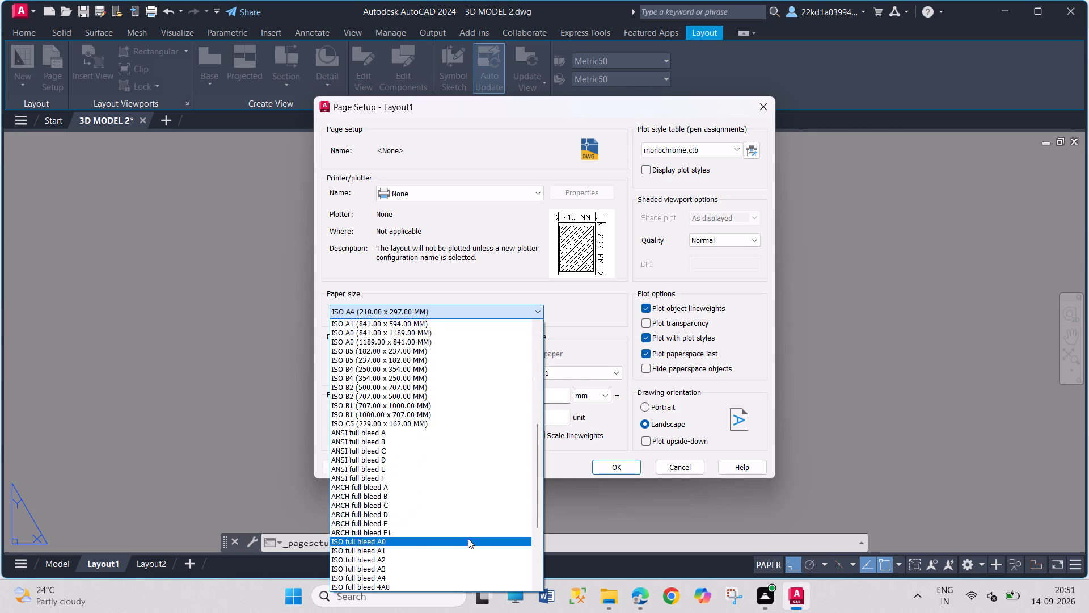
{"action": "scroll", "coordinate": [468, 535], "scroll_direction": "down", "scroll_amount": 5}
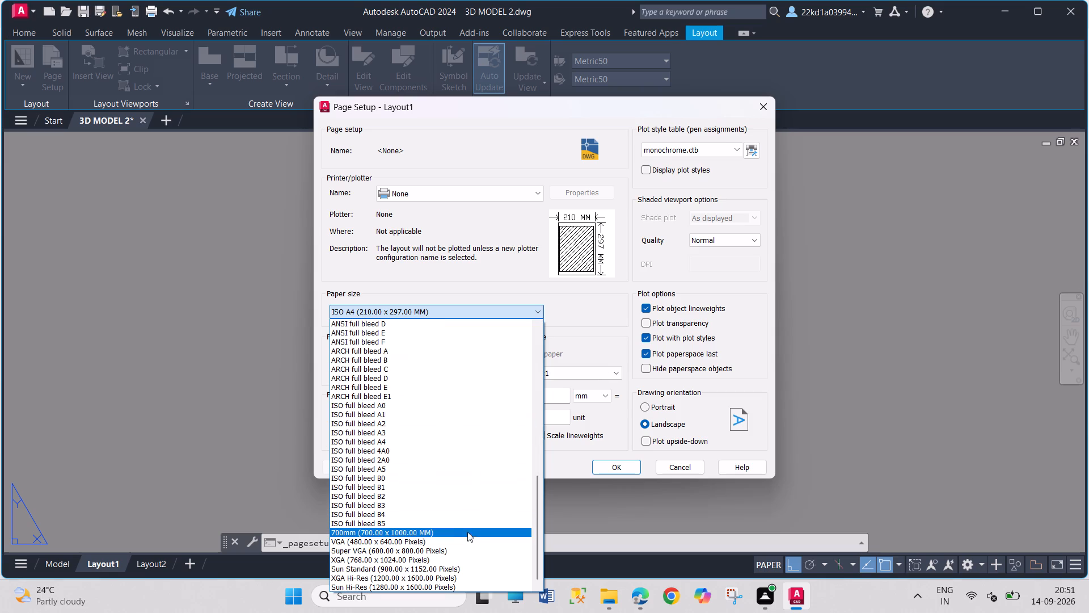
{"action": "left_click", "coordinate": [446, 435]}
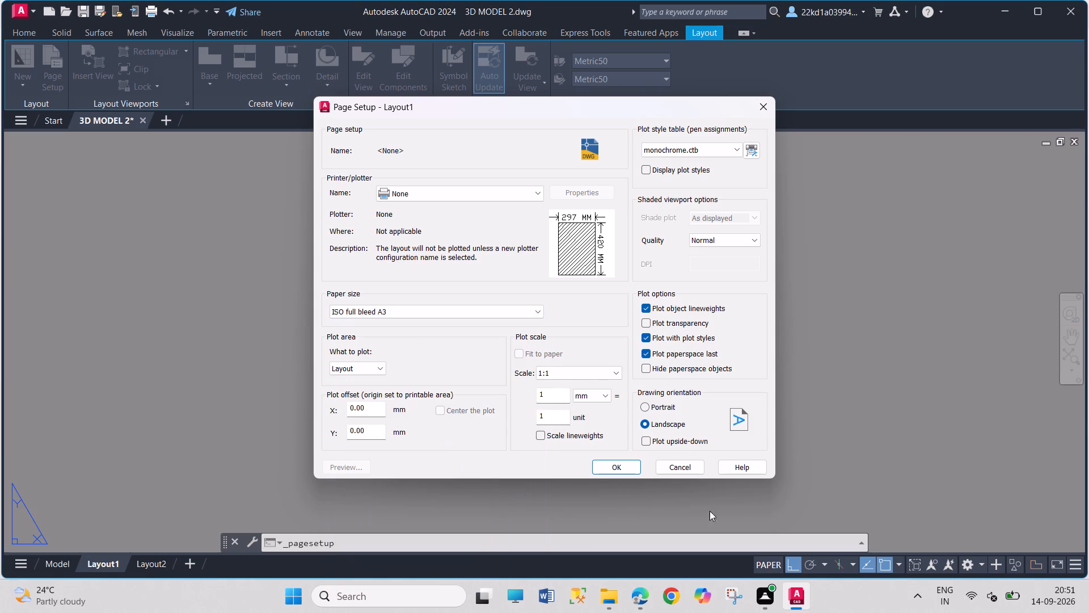
{"action": "left_click", "coordinate": [623, 463]}
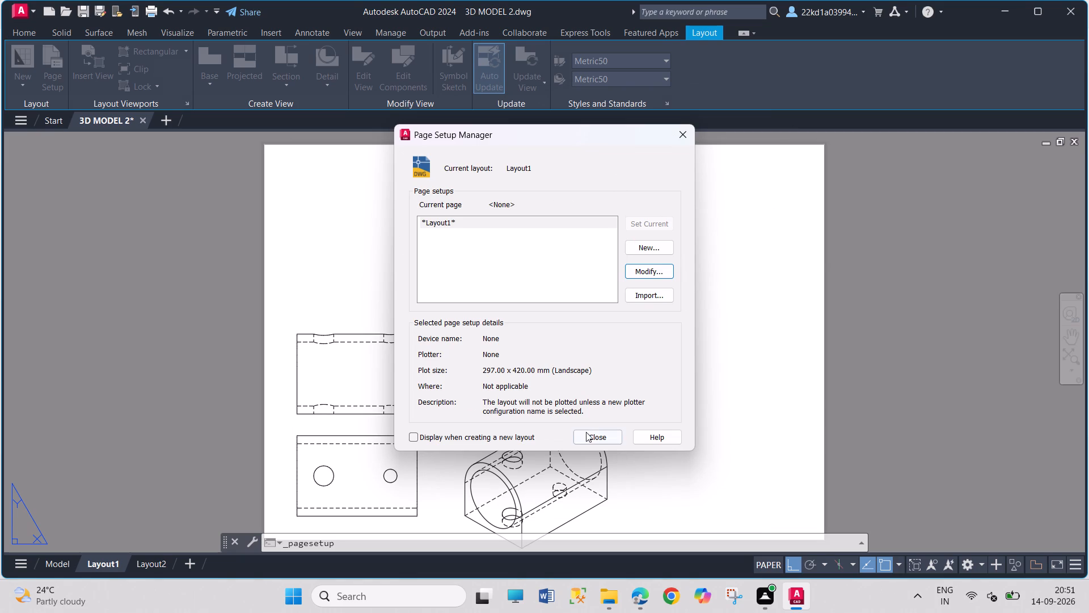
{"action": "left_click", "coordinate": [603, 437]}
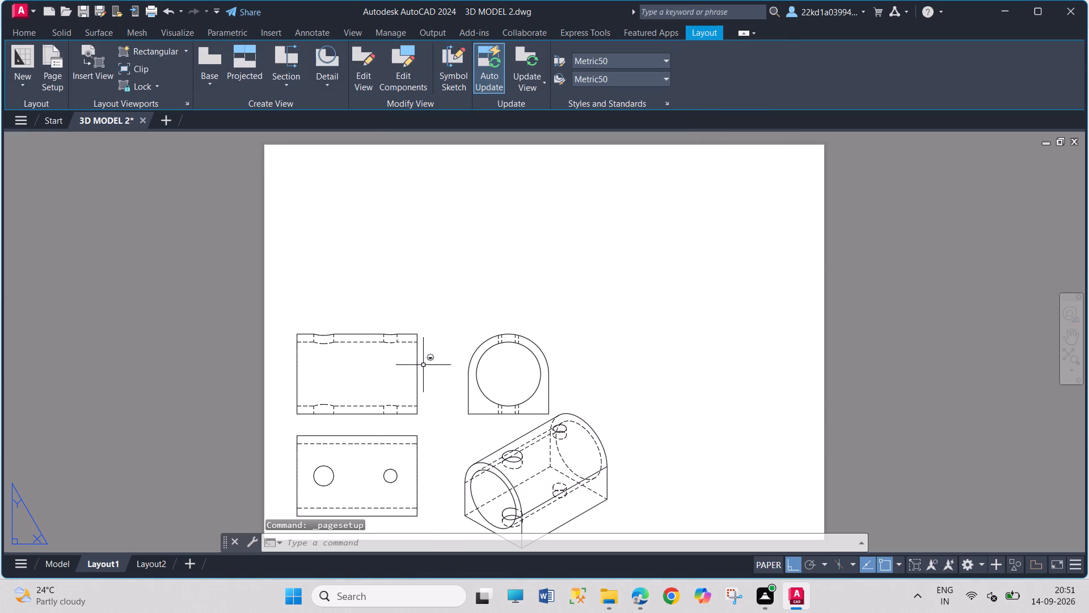
Move the base, plan and isometric views straight up the A3 sheet, keeping the plan below the base and the isometric below the end view.
{"action": "left_click", "coordinate": [422, 365]}
{"action": "left_click", "coordinate": [355, 377]}
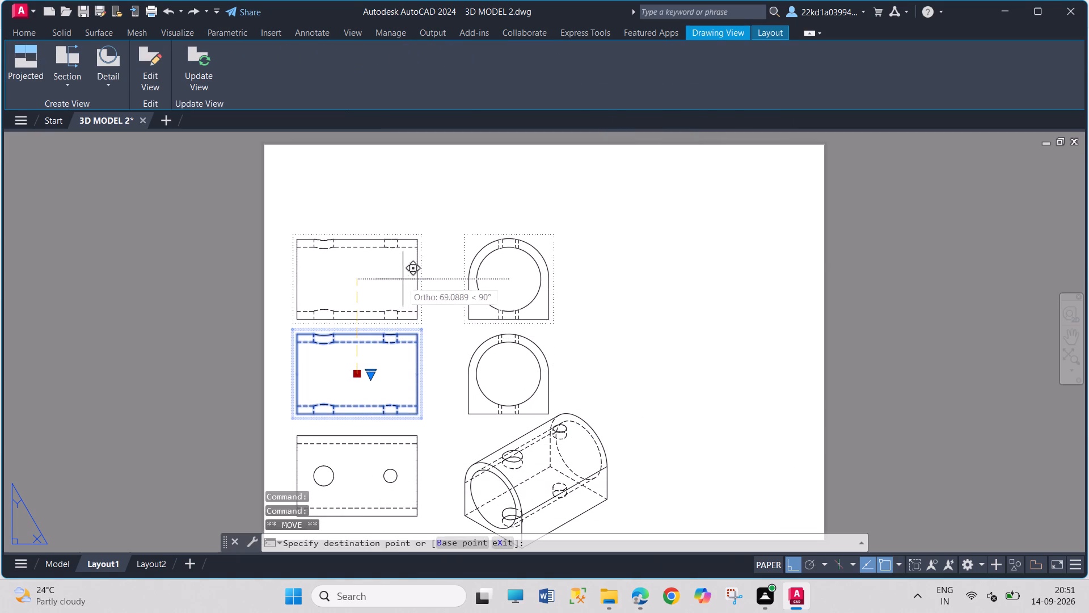
{"action": "left_click", "coordinate": [436, 251]}
{"action": "left_click", "coordinate": [391, 446]}
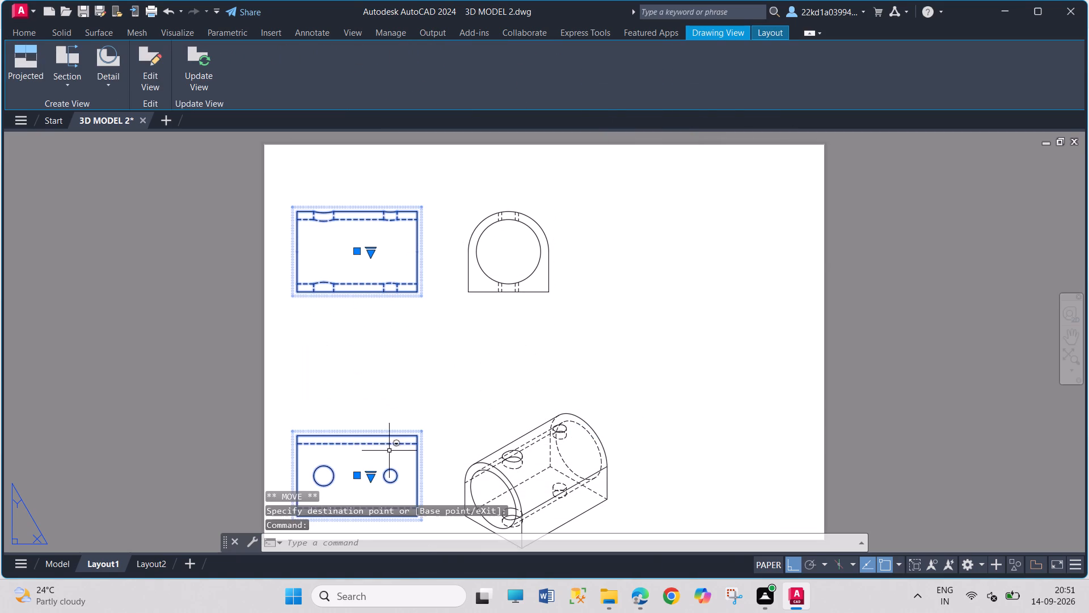
{"action": "left_click", "coordinate": [360, 478]}
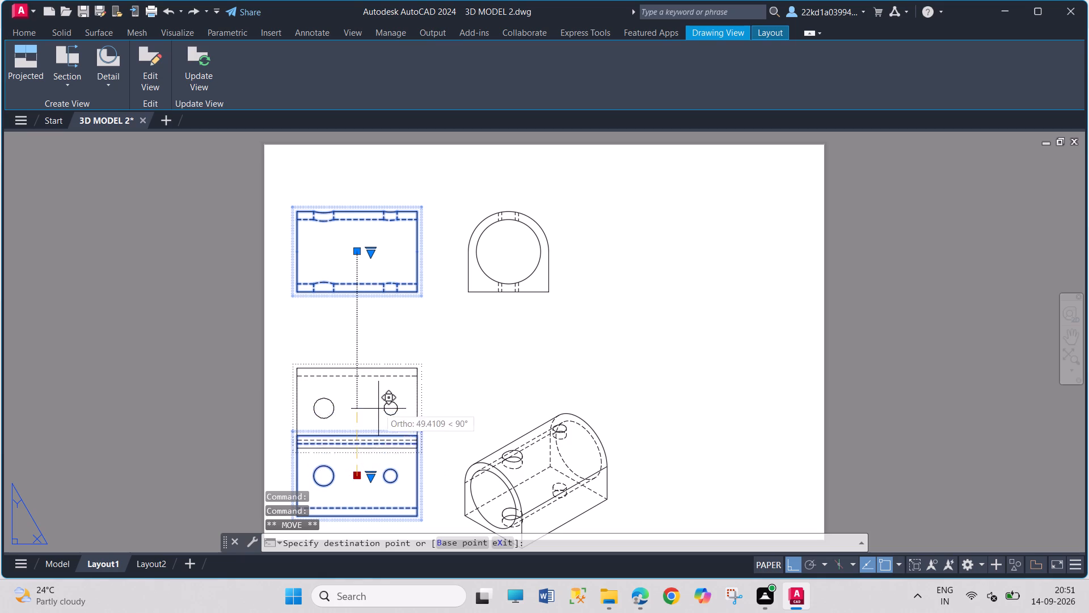
{"action": "left_click", "coordinate": [385, 380]}
{"action": "left_click", "coordinate": [503, 470]}
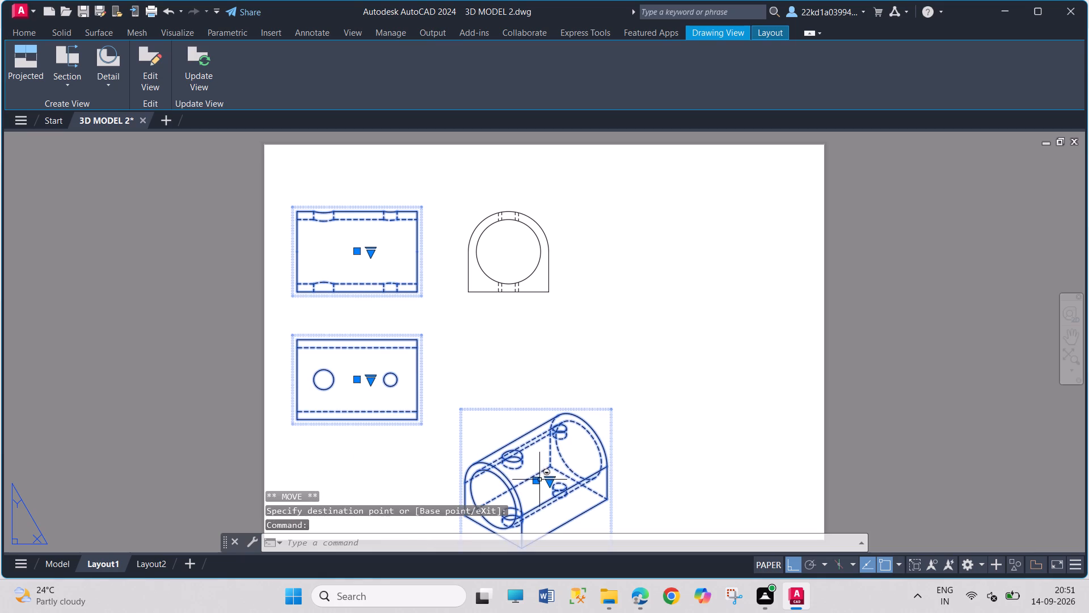
{"action": "left_click", "coordinate": [535, 481]}
{"action": "left_click", "coordinate": [526, 387]}
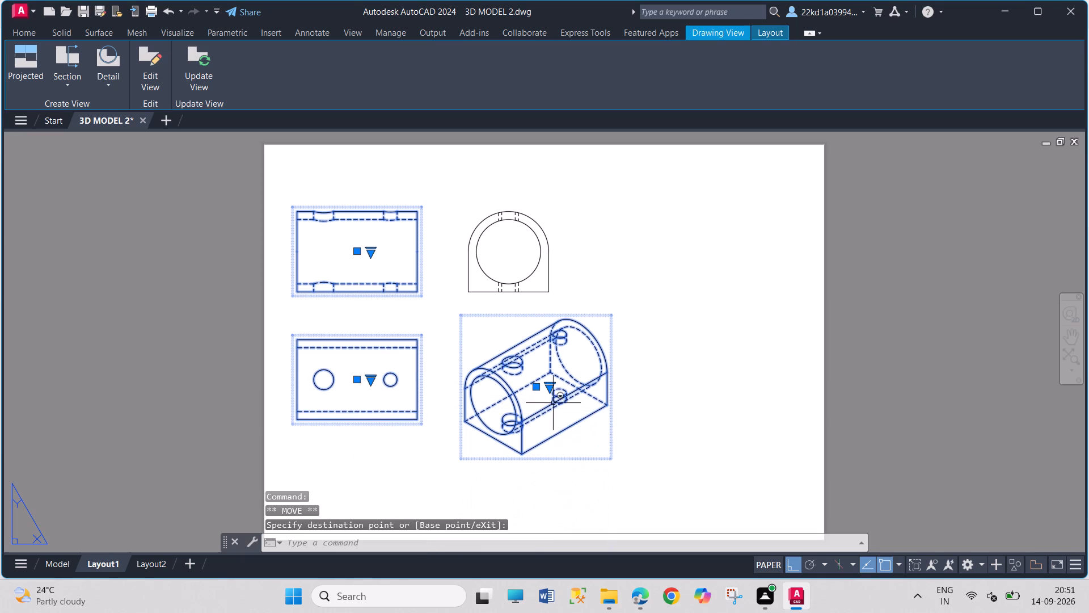
{"action": "key", "text": "Escape"}
{"action": "key", "text": "Escape"}
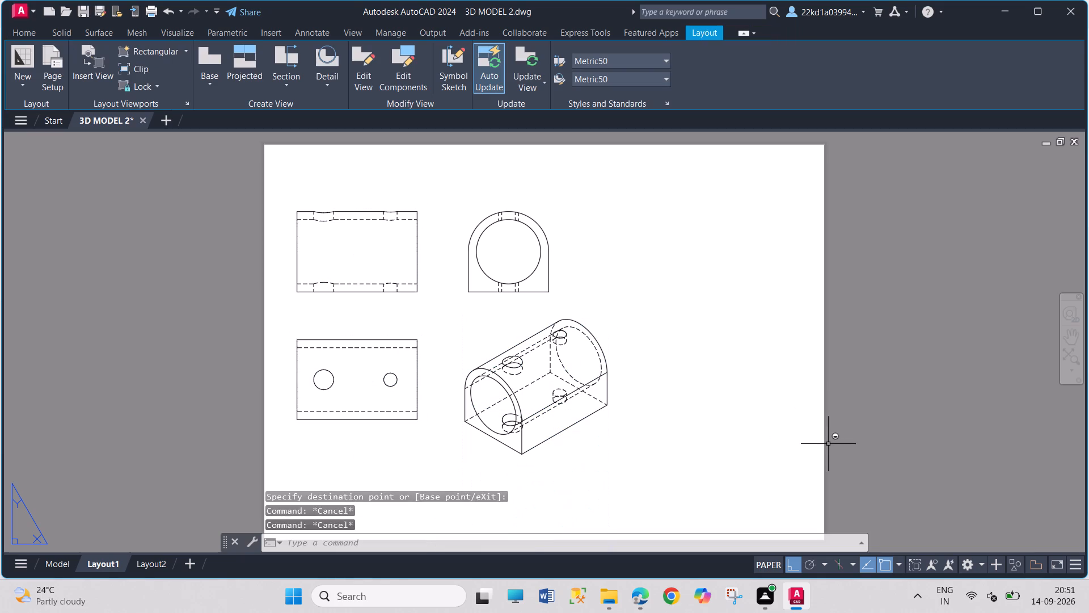
Insert the CADDESK title block on Layout1 at insertion point 0,0 with a rotation angle of 0.
{"action": "scroll", "coordinate": [637, 407], "scroll_direction": "down", "scroll_amount": 2}
{"action": "scroll", "coordinate": [575, 435], "scroll_direction": "up", "scroll_amount": 1}
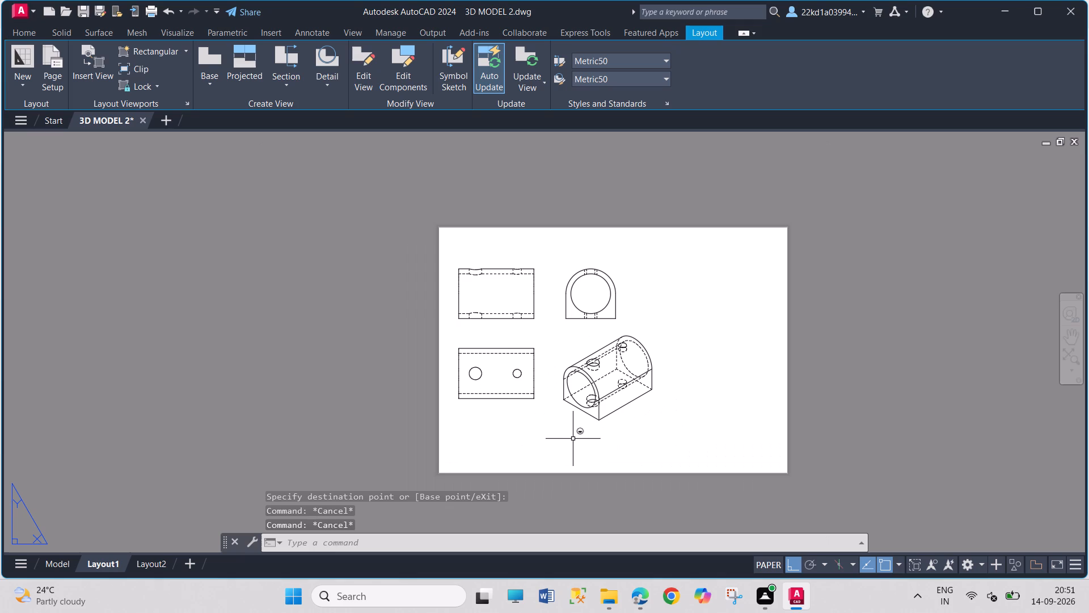
{"action": "key", "text": "i"}
{"action": "key", "text": "Return"}
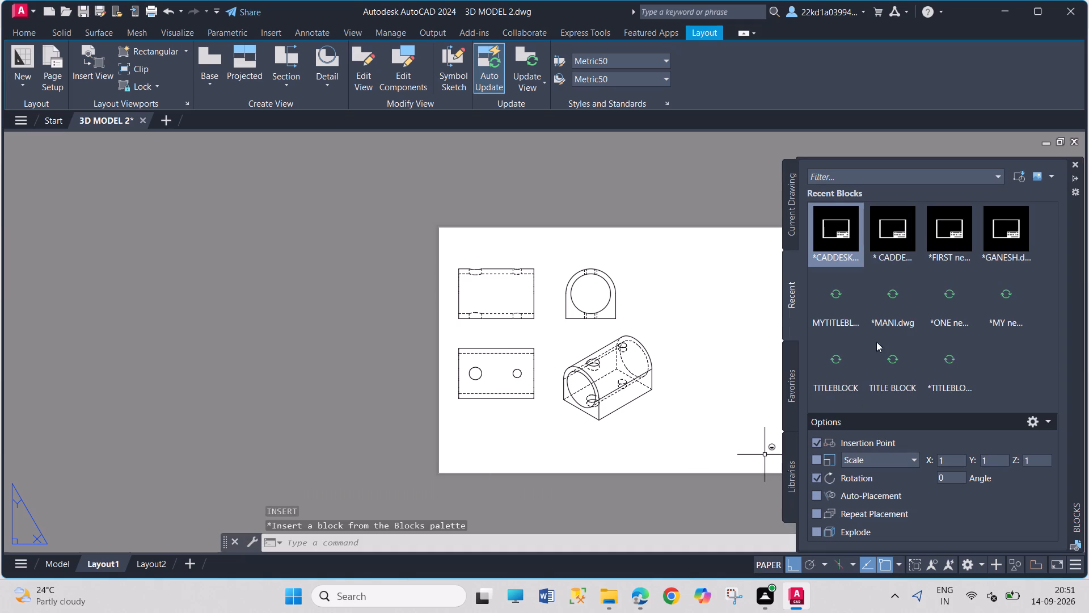
{"action": "left_click", "coordinate": [843, 247]}
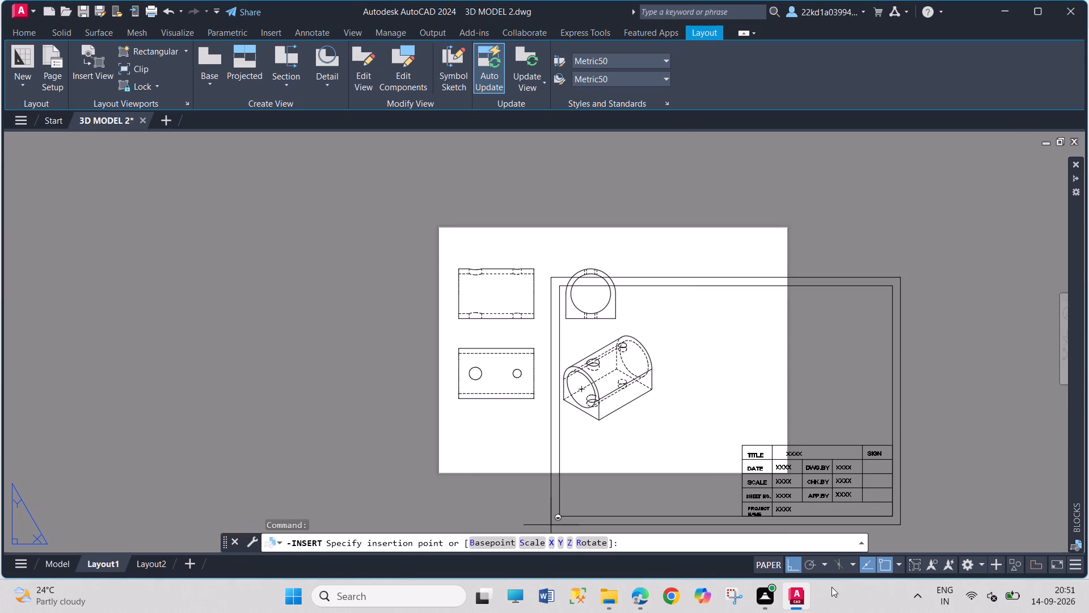
{"action": "key", "text": "0"}
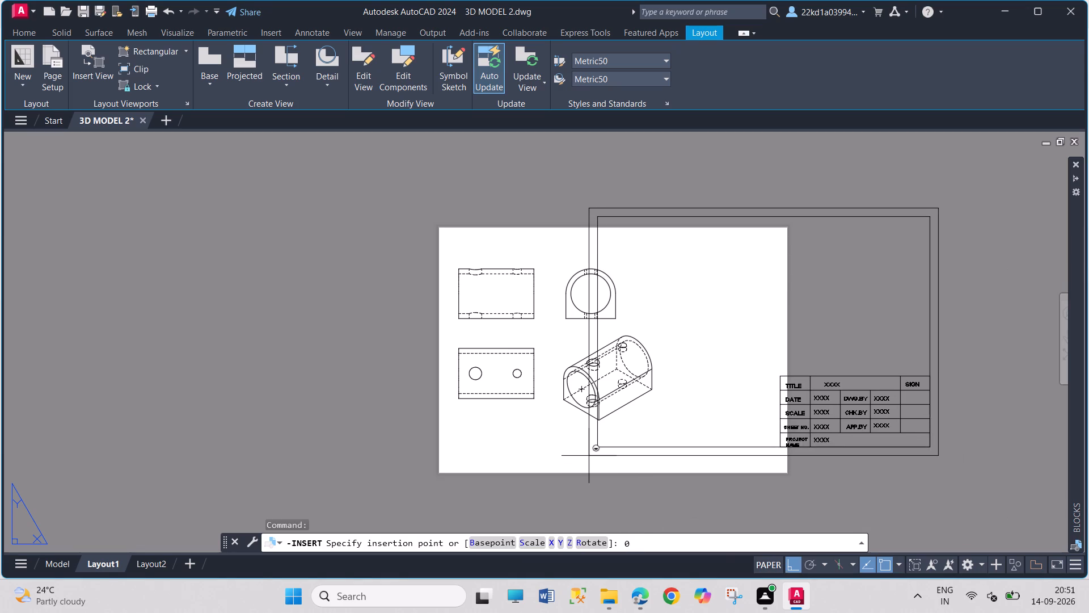
{"action": "key", "text": "period"}
{"action": "key", "text": "BackSpace"}
{"action": "key", "text": "comma"}
{"action": "key", "text": "0"}
{"action": "key", "text": "Return"}
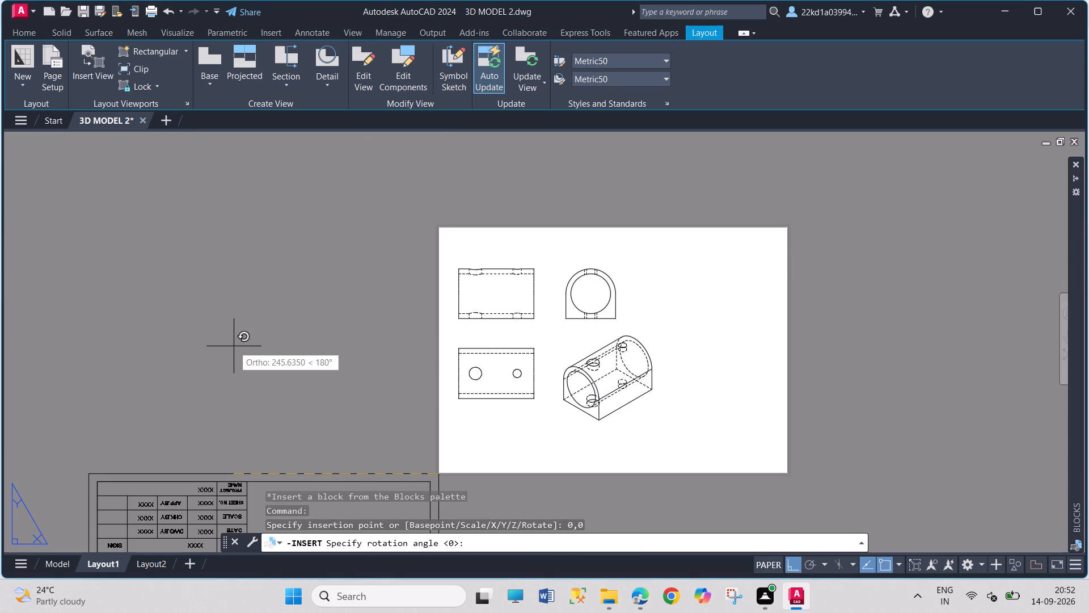
{"action": "left_click", "coordinate": [825, 462]}
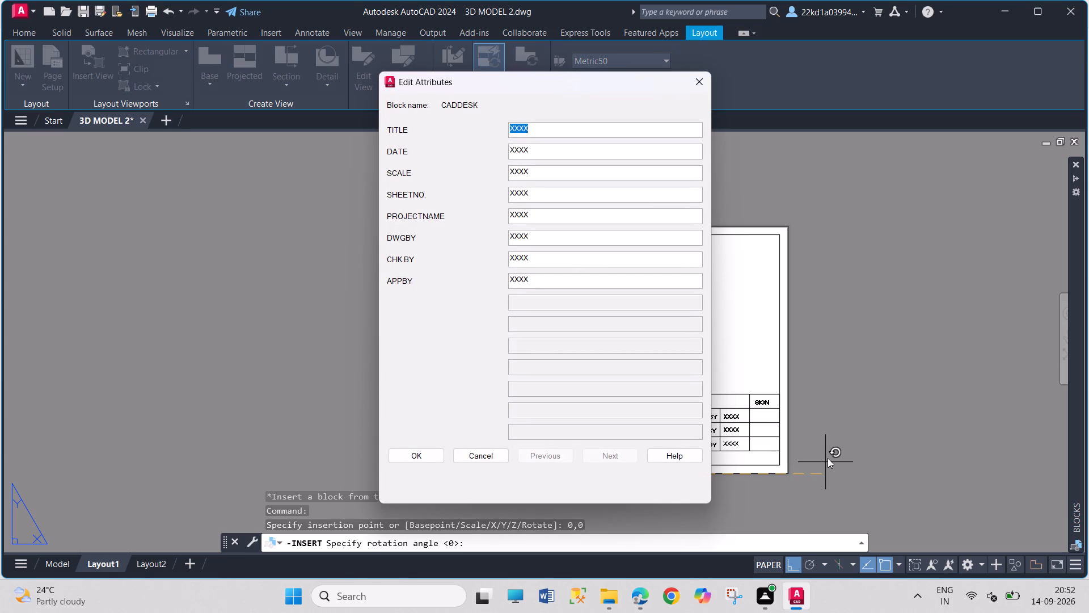
Fill in the title block attributes: title 3D MODELLING, date 14/9/2026, scale 1.1 and sheet number 1.
{"action": "type", "text": "3D MODELLING"}
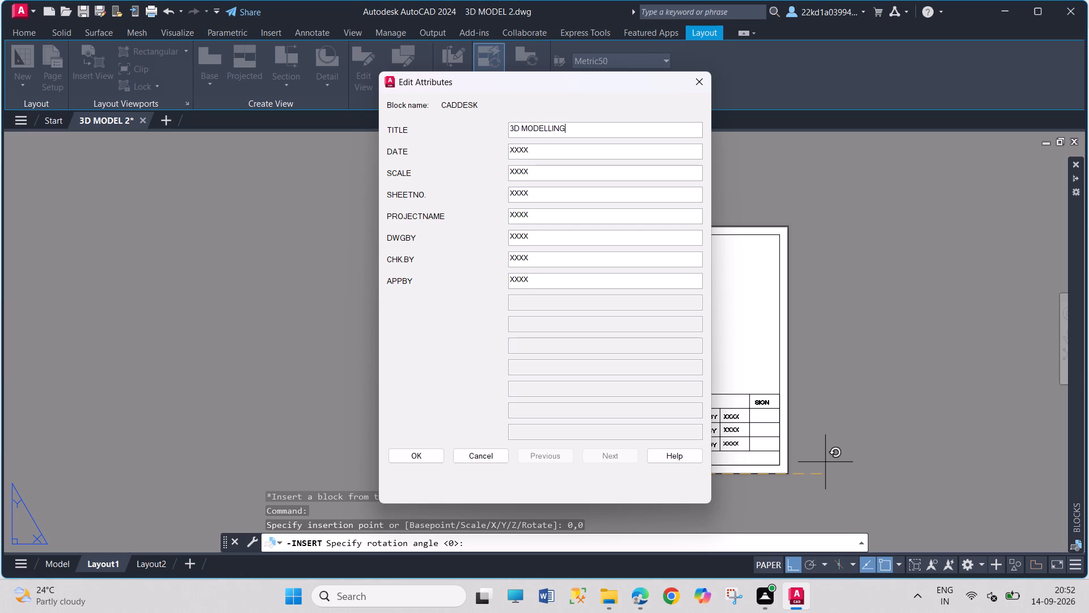
{"action": "double_click", "coordinate": [547, 157]}
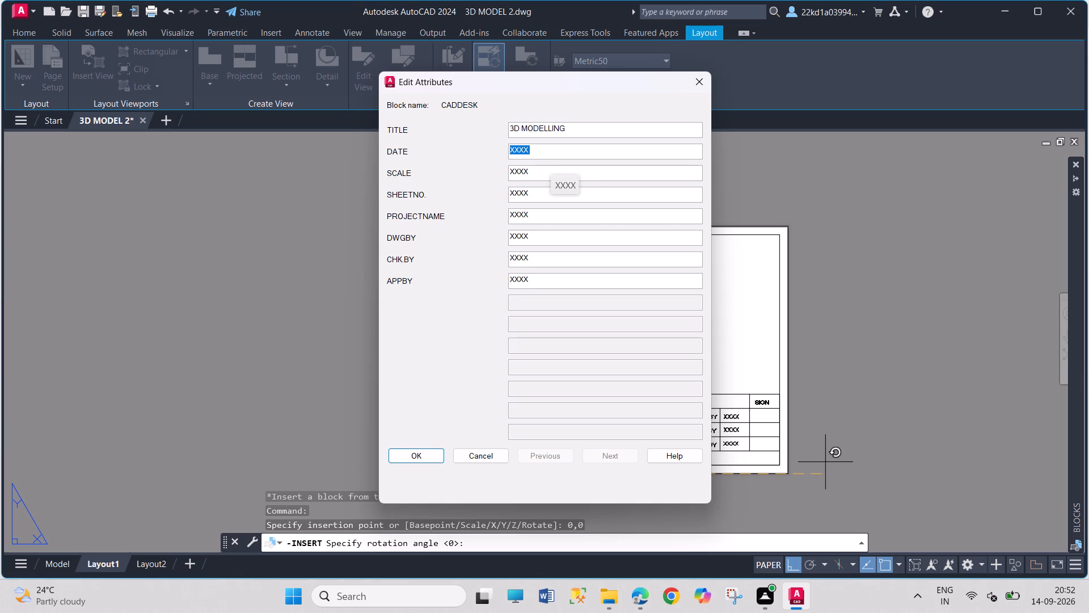
{"action": "type", "text": "14/9/2026"}
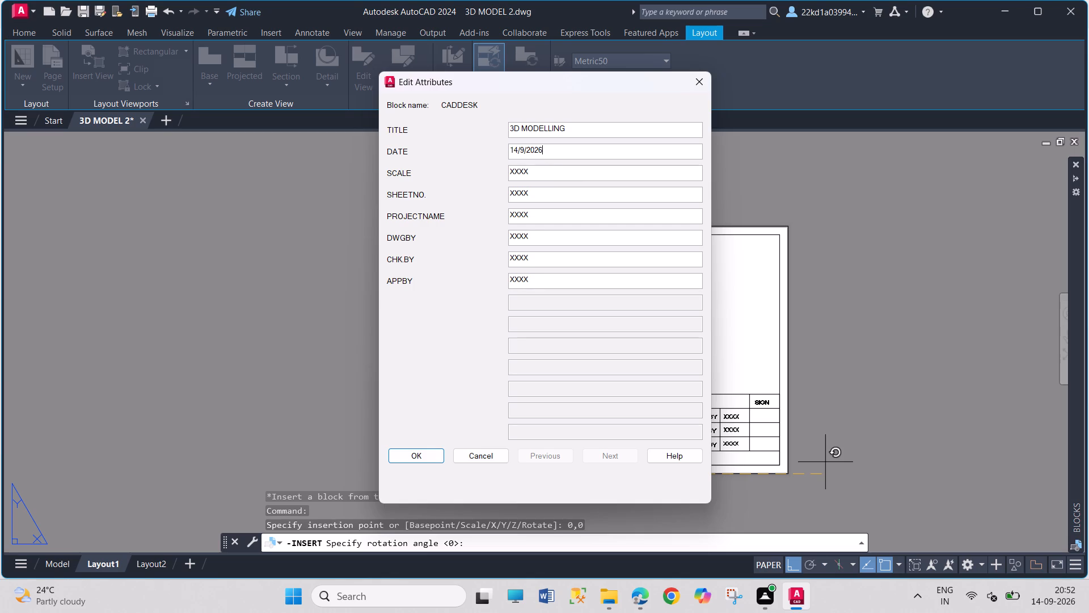
{"action": "double_click", "coordinate": [539, 175]}
{"action": "type", "text": "11"}
{"action": "key", "text": "BackSpace"}
{"action": "type", "text": ".1"}
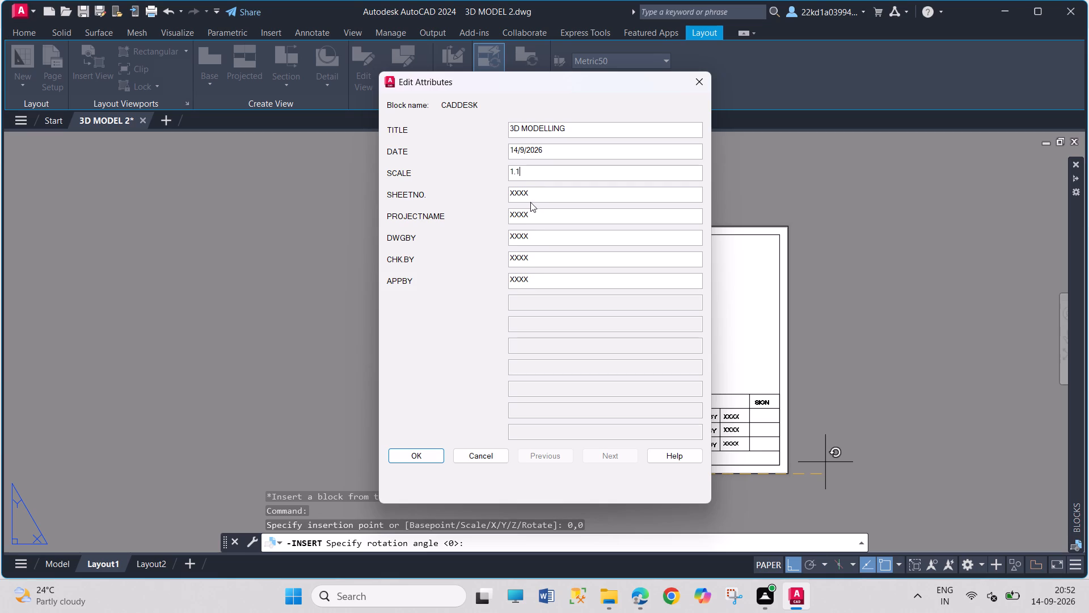
{"action": "double_click", "coordinate": [537, 193]}
{"action": "key", "text": "1"}
Set the project name to 3D MODELLING, enter the drafter's first name as DWGBY, and accept the title block attributes.
{"action": "double_click", "coordinate": [539, 214]}
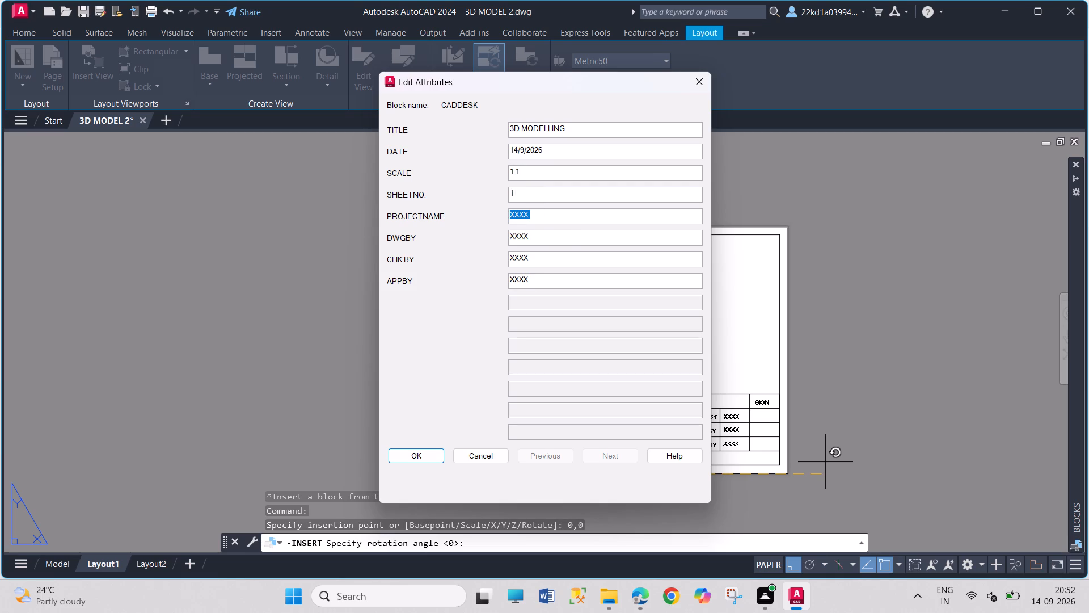
{"action": "type", "text": "2D"}
{"action": "key", "text": "space"}
{"action": "type", "text": "MODELLING"}
{"action": "left_click_drag", "start_coordinate": [514, 218], "coordinate": [497, 217]}
{"action": "key", "text": "3"}
{"action": "double_click", "coordinate": [542, 240]}
{"action": "type", "text": "raveen"}
{"action": "left_click", "coordinate": [413, 455]}
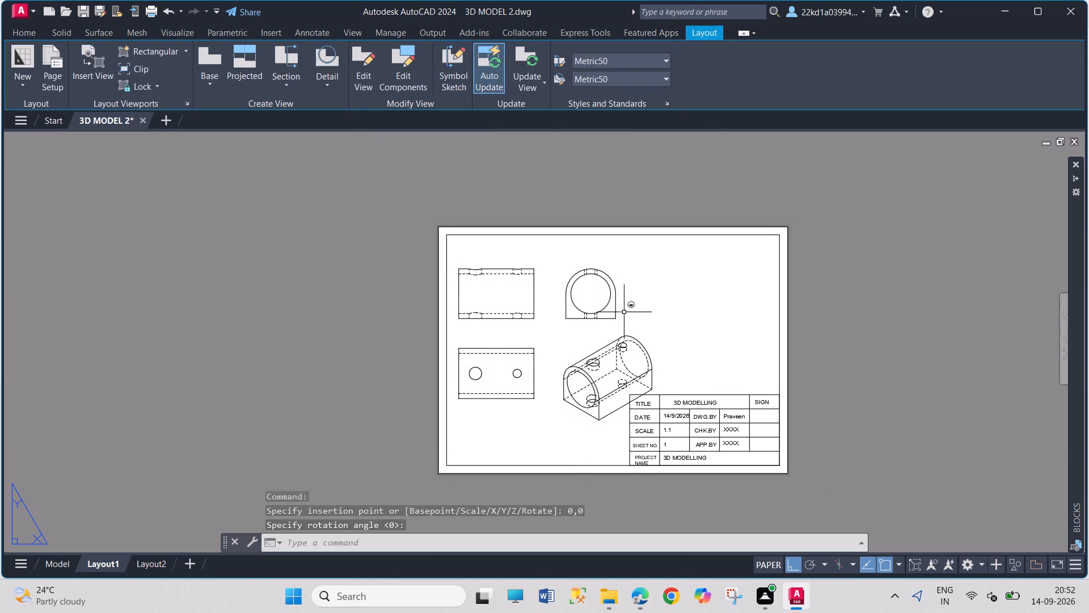
Move the end view farther right on the sheet, then shift the base view right and slightly up, keeping both aligned.
{"action": "left_click", "coordinate": [616, 304]}
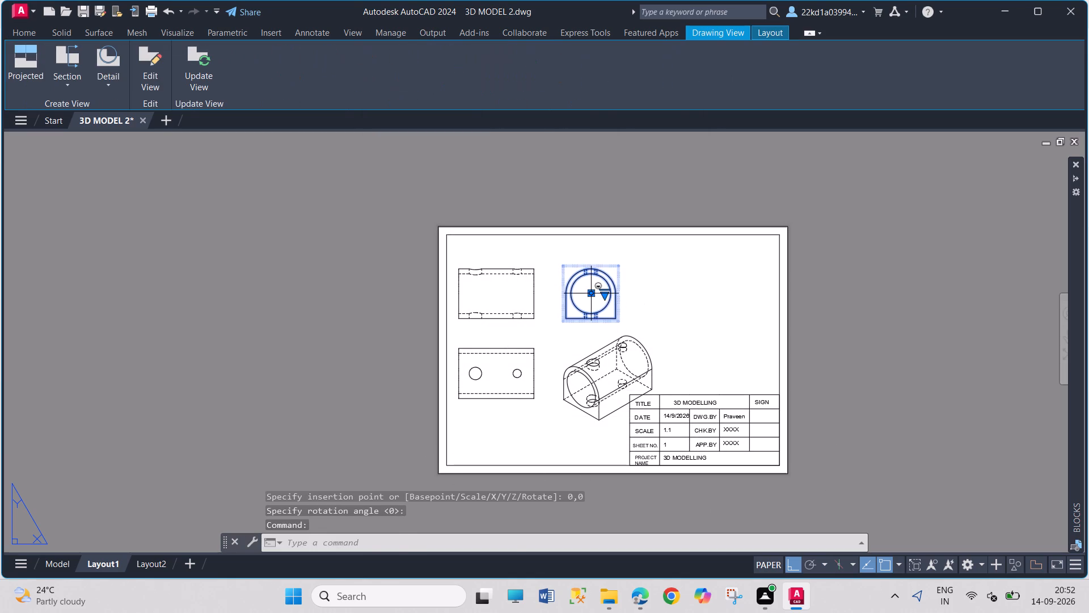
{"action": "left_click", "coordinate": [592, 294]}
{"action": "left_click", "coordinate": [644, 288]}
{"action": "left_click", "coordinate": [531, 303]}
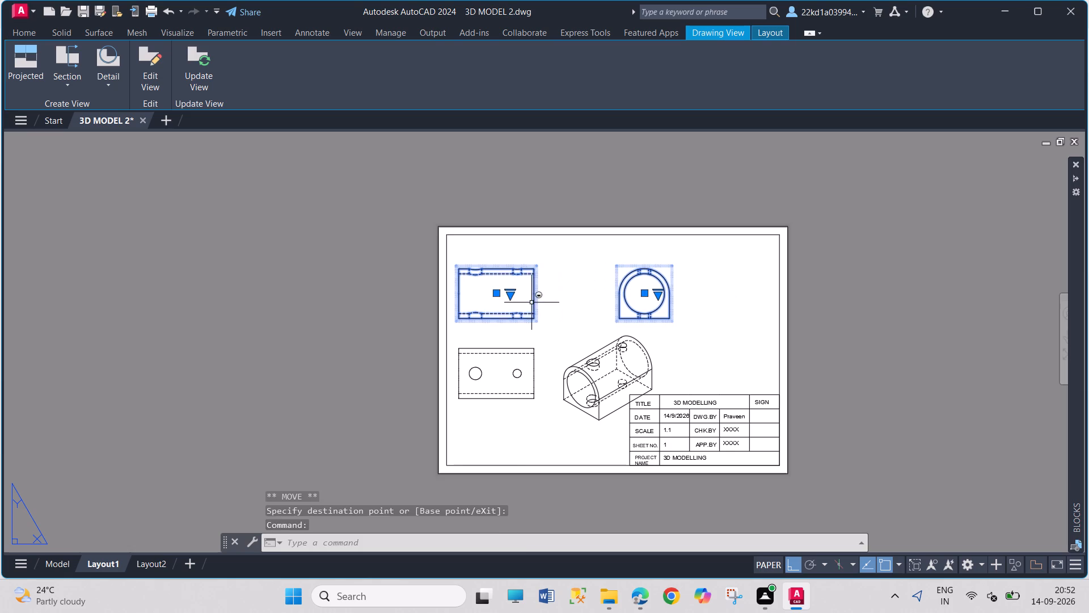
{"action": "left_click", "coordinate": [499, 295]}
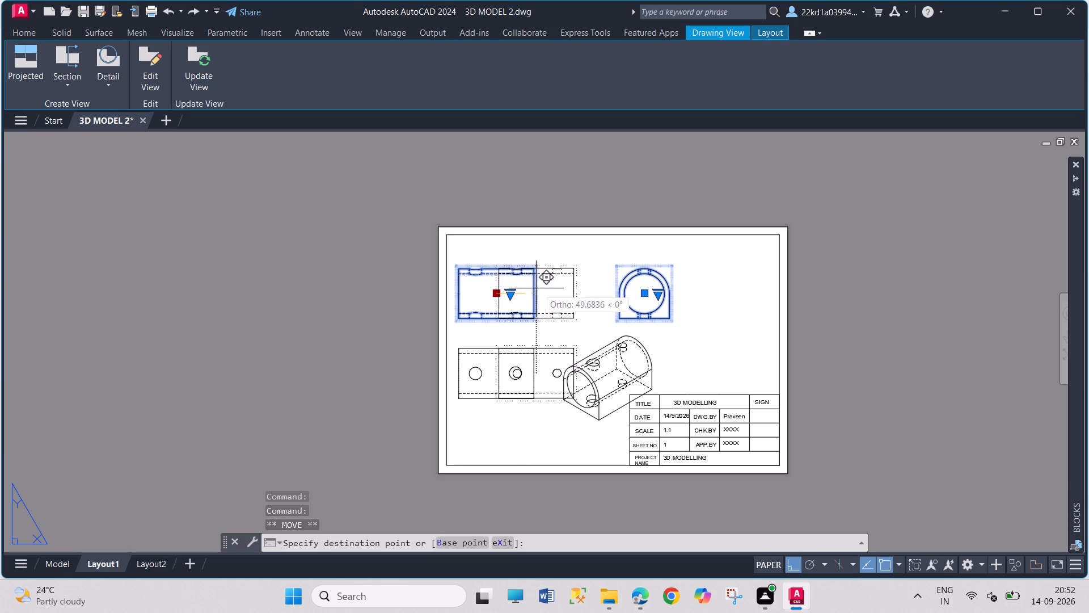
{"action": "left_click", "coordinate": [535, 288]}
{"action": "left_click", "coordinate": [534, 295]}
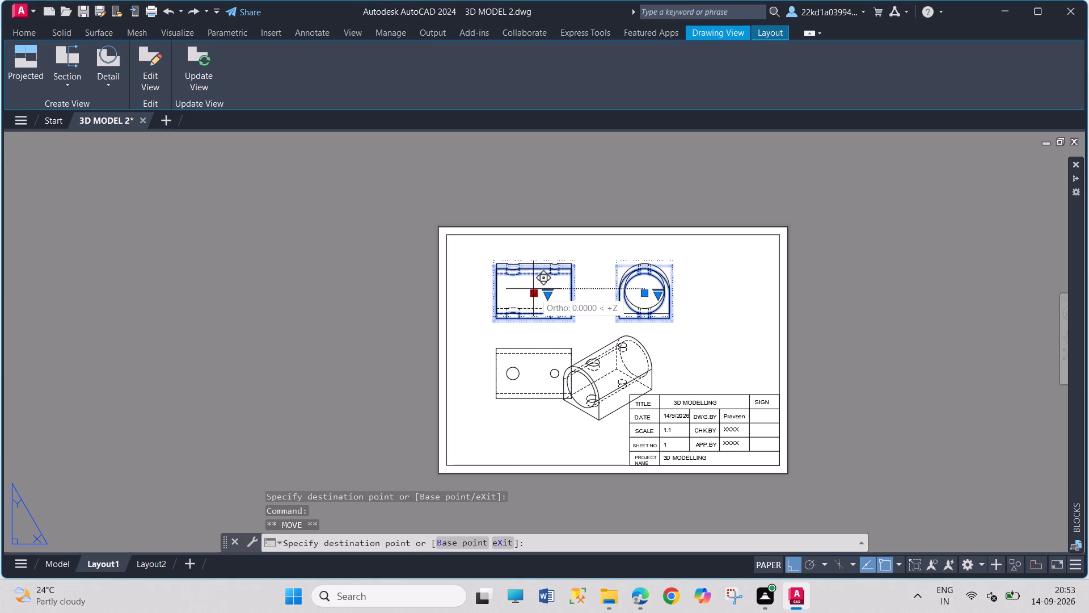
{"action": "left_click", "coordinate": [531, 281]}
Move the plan view up closer to the base view and the isometric view right so it sits below the end view.
{"action": "left_click", "coordinate": [533, 370]}
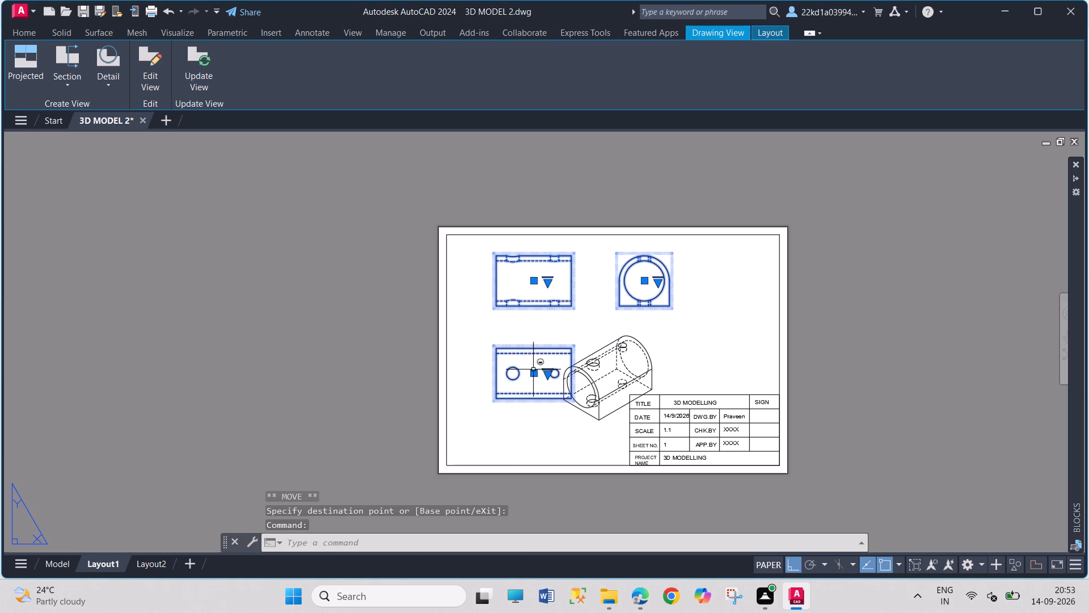
{"action": "left_click", "coordinate": [530, 374]}
{"action": "left_click", "coordinate": [535, 372]}
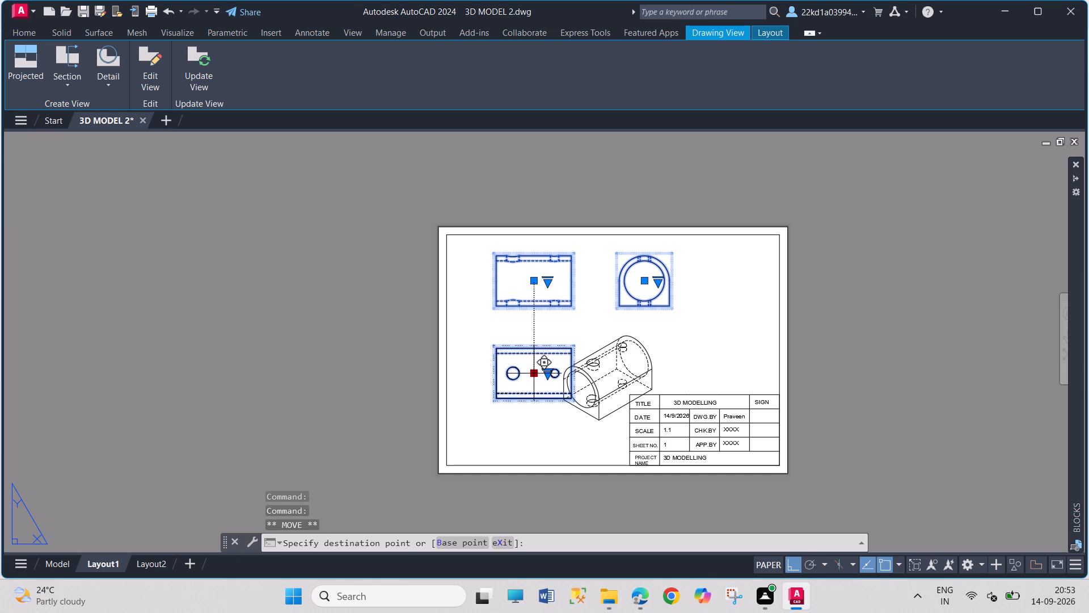
{"action": "left_click", "coordinate": [534, 359]}
{"action": "left_click", "coordinate": [606, 380]}
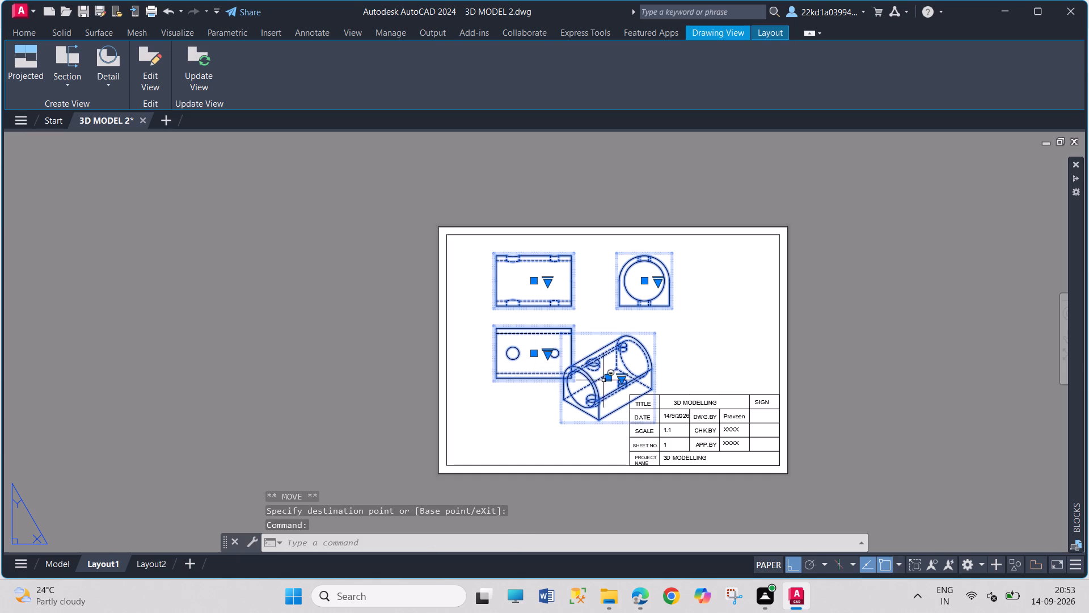
{"action": "left_click", "coordinate": [605, 380]}
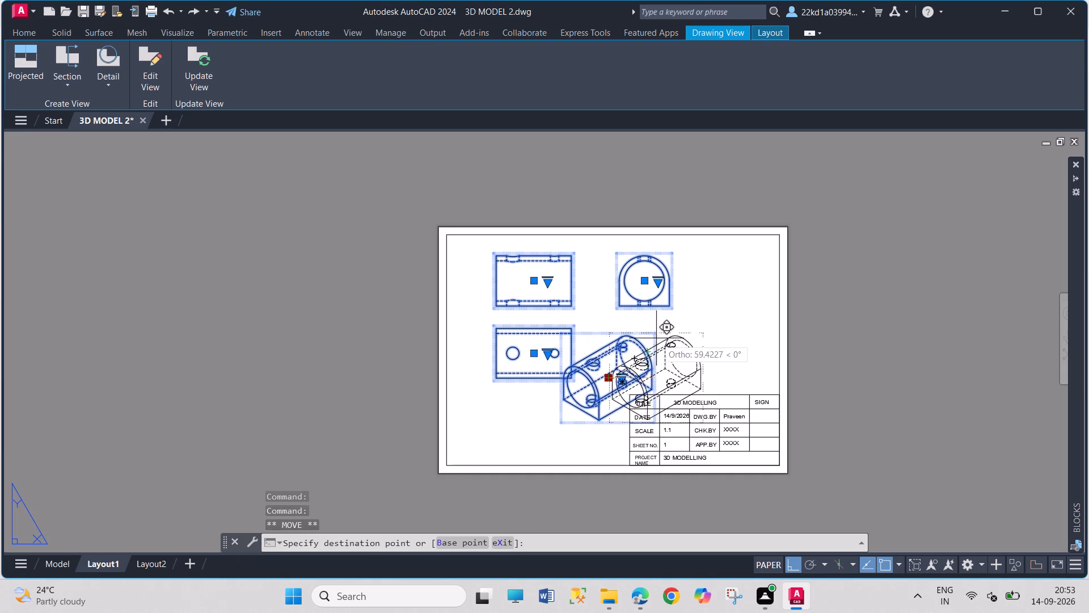
{"action": "left_click", "coordinate": [664, 340]}
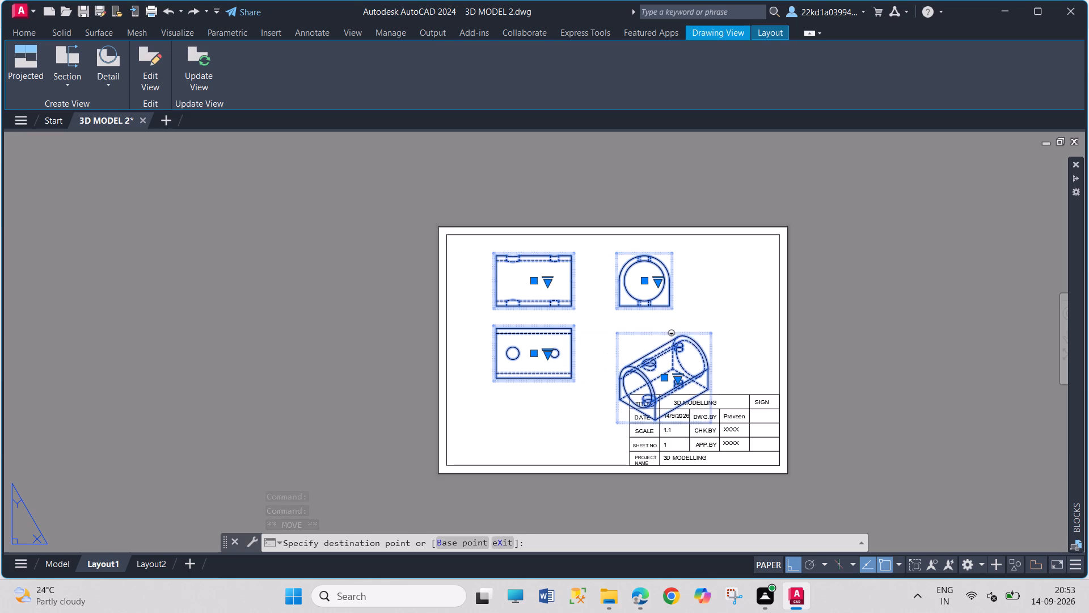
{"action": "key", "text": "Escape"}
{"action": "key", "text": "Escape"}
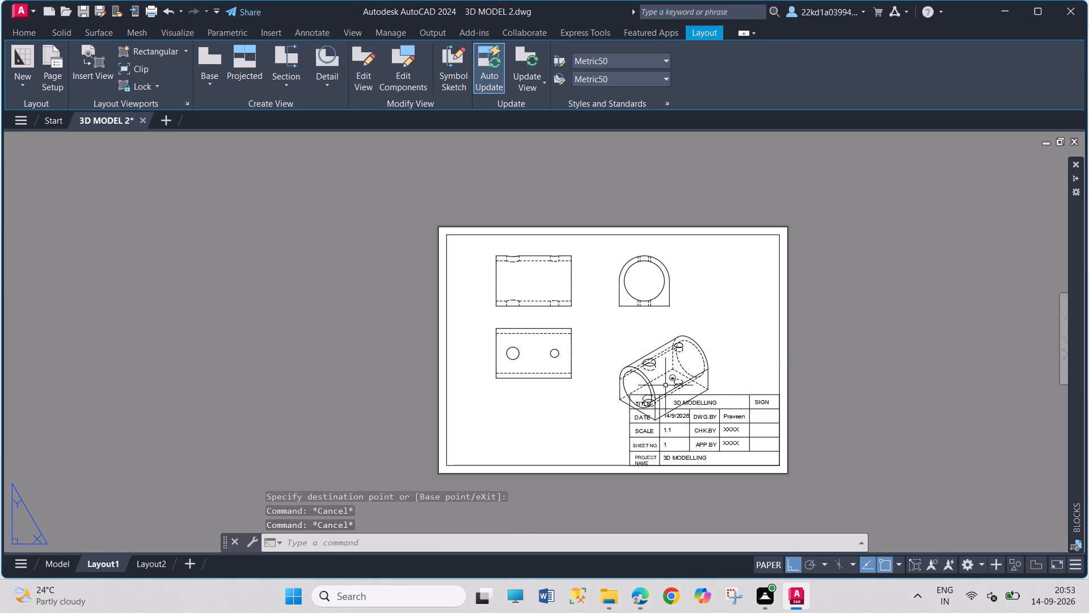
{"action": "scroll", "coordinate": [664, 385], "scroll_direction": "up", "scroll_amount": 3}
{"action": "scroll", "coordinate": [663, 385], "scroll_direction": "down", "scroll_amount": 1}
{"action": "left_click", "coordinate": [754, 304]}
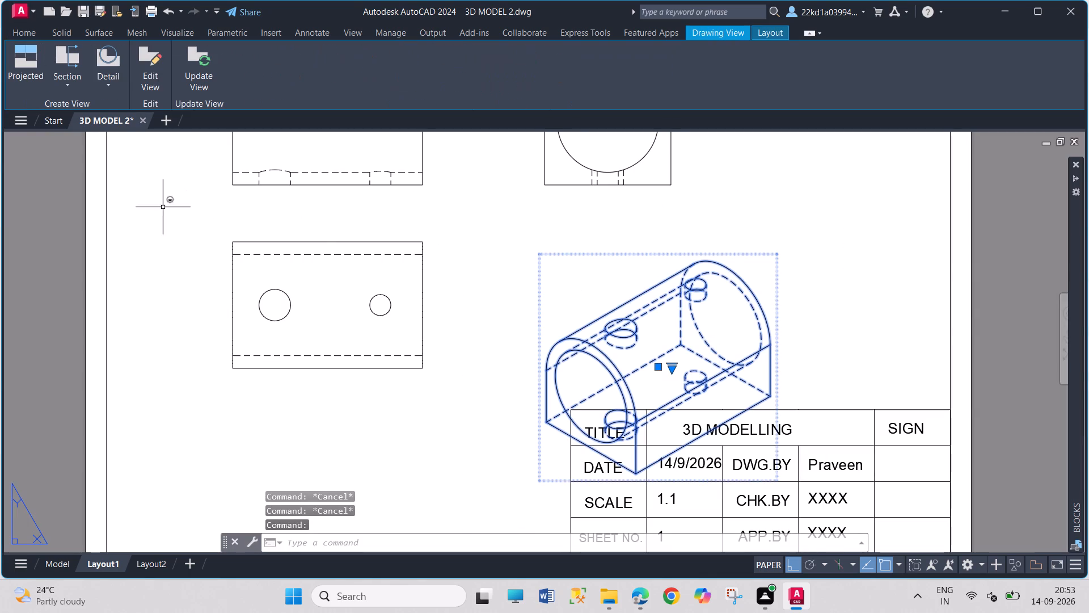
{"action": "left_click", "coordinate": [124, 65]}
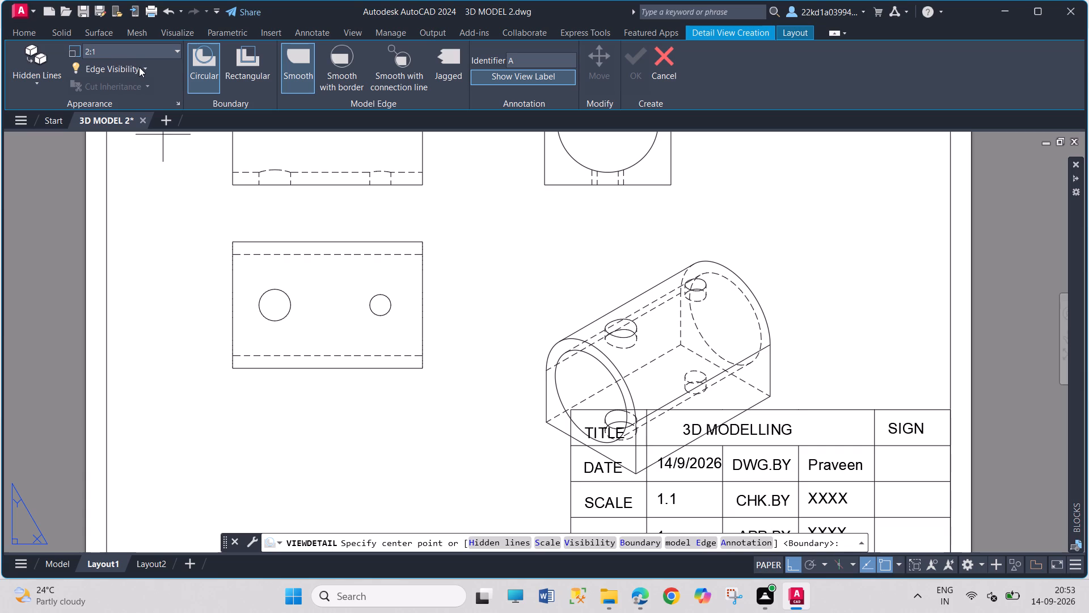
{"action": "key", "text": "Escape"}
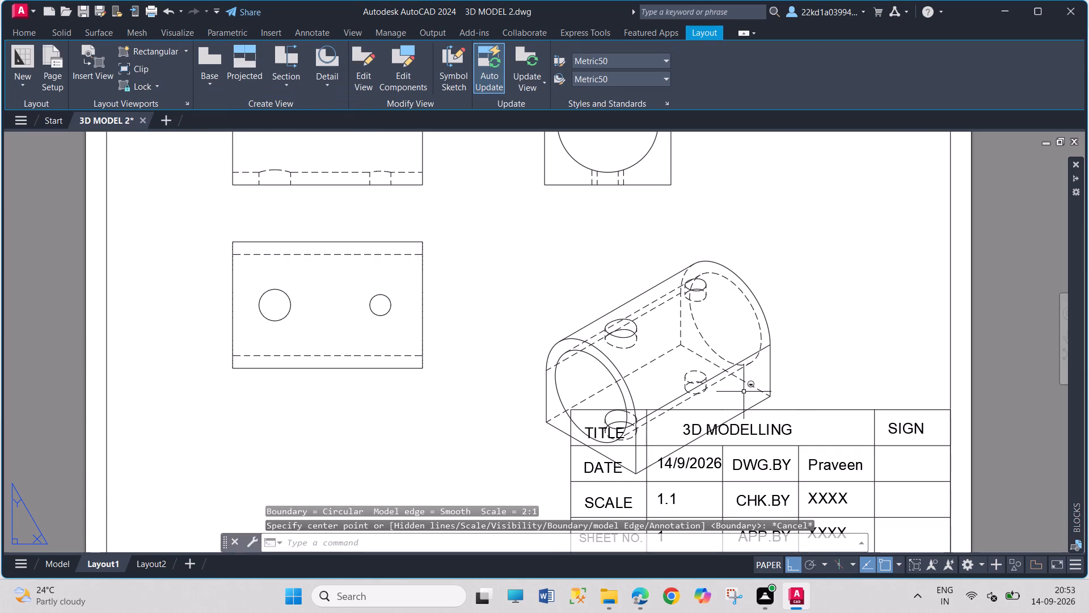
Change the isometric view's display style to shaded with visible lines.
{"action": "left_click", "coordinate": [733, 382]}
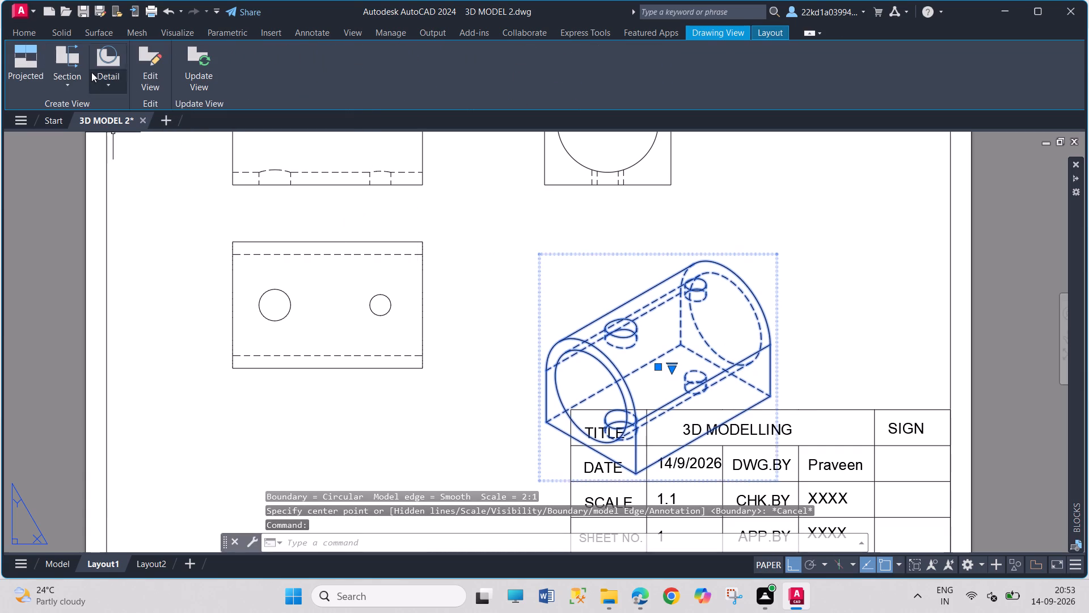
{"action": "left_click", "coordinate": [153, 61]}
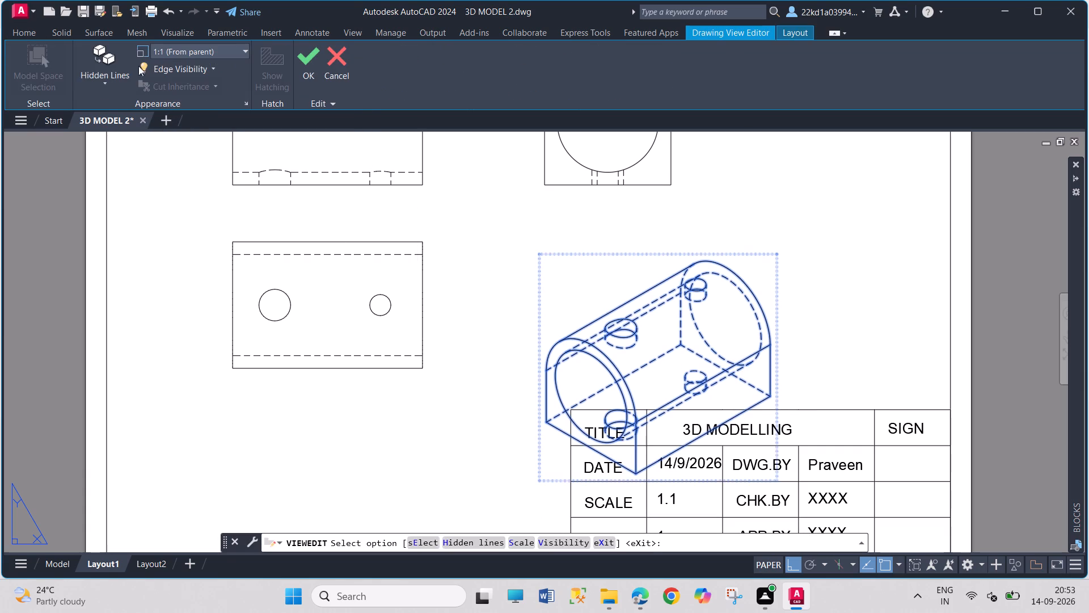
{"action": "left_click", "coordinate": [102, 73]}
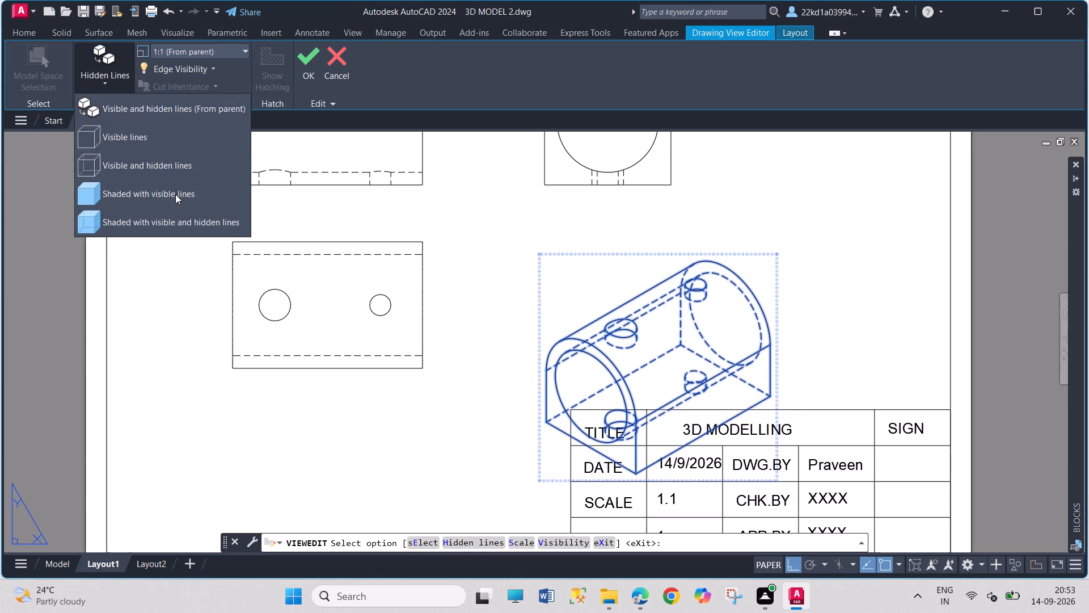
{"action": "left_click", "coordinate": [175, 194]}
{"action": "key", "text": "Escape"}
{"action": "key", "text": "Escape"}
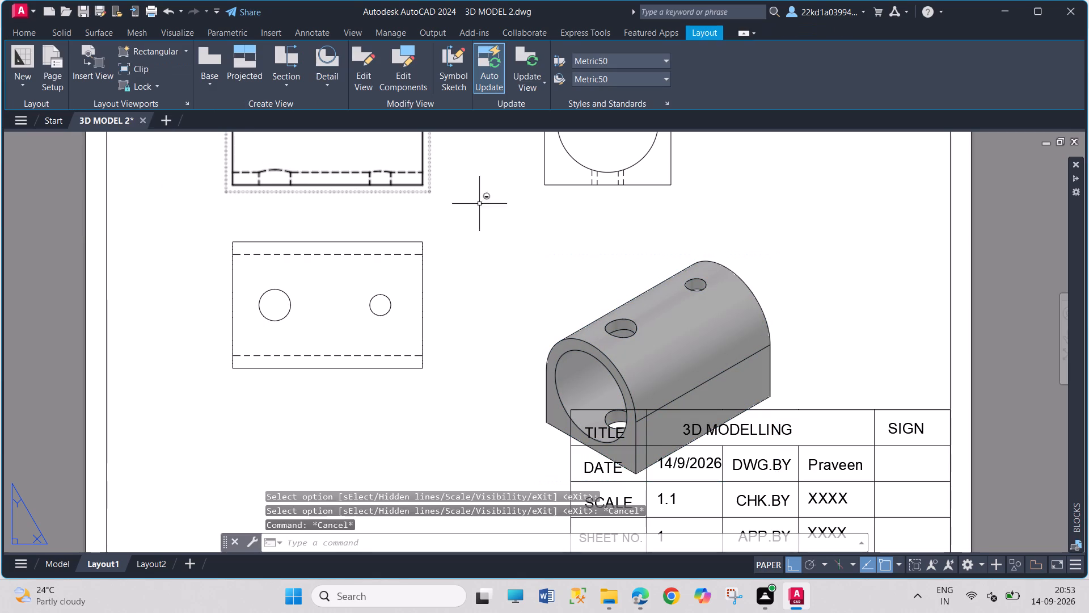
Move the isometric view up so it sits clear above the title block.
{"action": "scroll", "coordinate": [624, 241], "scroll_direction": "down", "scroll_amount": 3}
{"action": "scroll", "coordinate": [622, 255], "scroll_direction": "up", "scroll_amount": 1}
{"action": "left_click", "coordinate": [630, 251]}
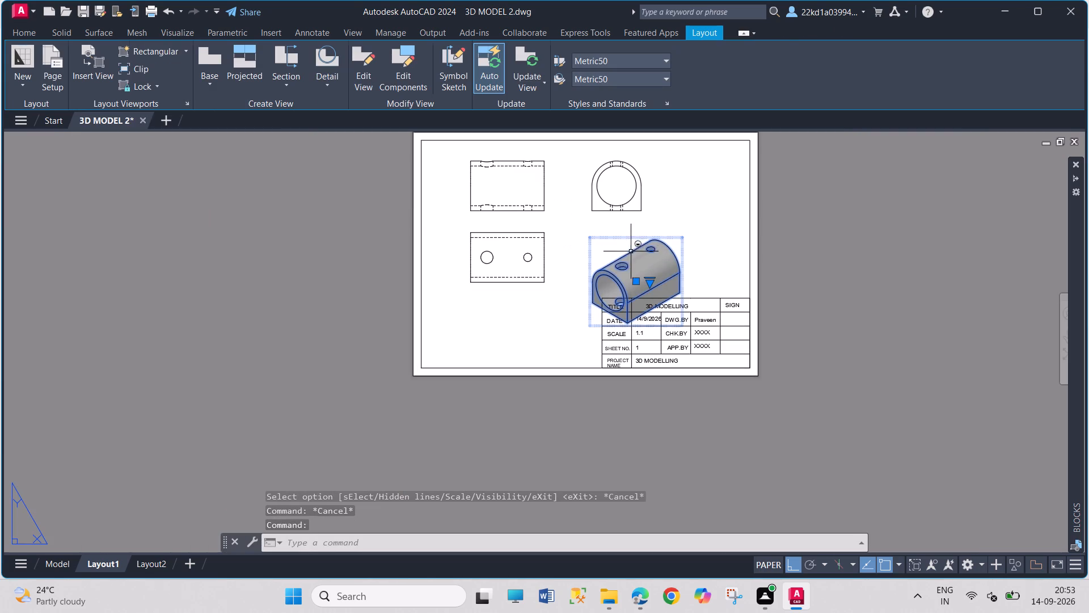
{"action": "left_click", "coordinate": [636, 285]}
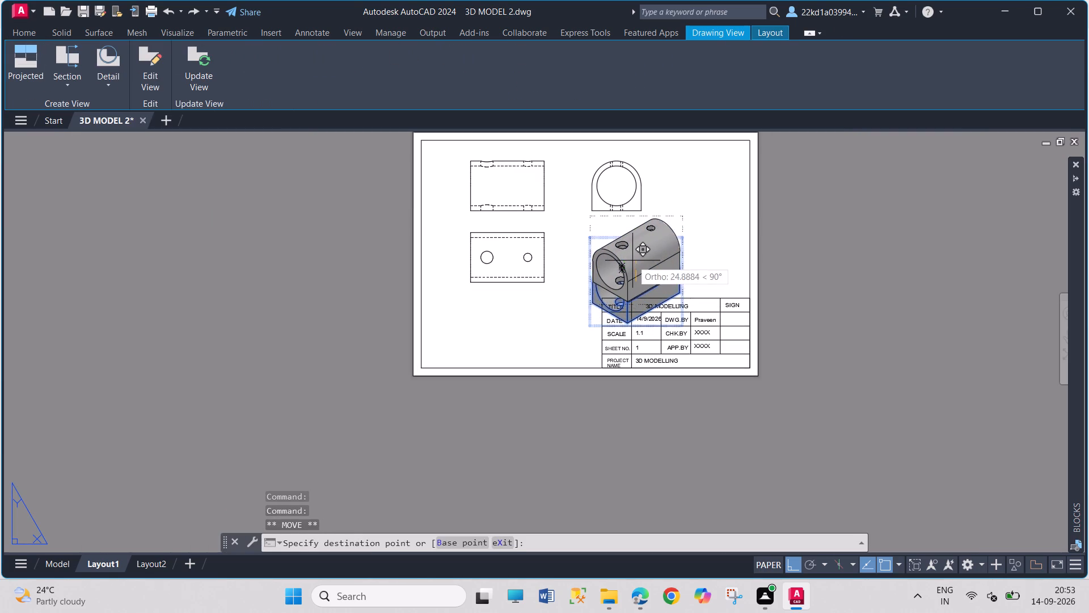
{"action": "left_click", "coordinate": [633, 255]}
{"action": "key", "text": "Escape"}
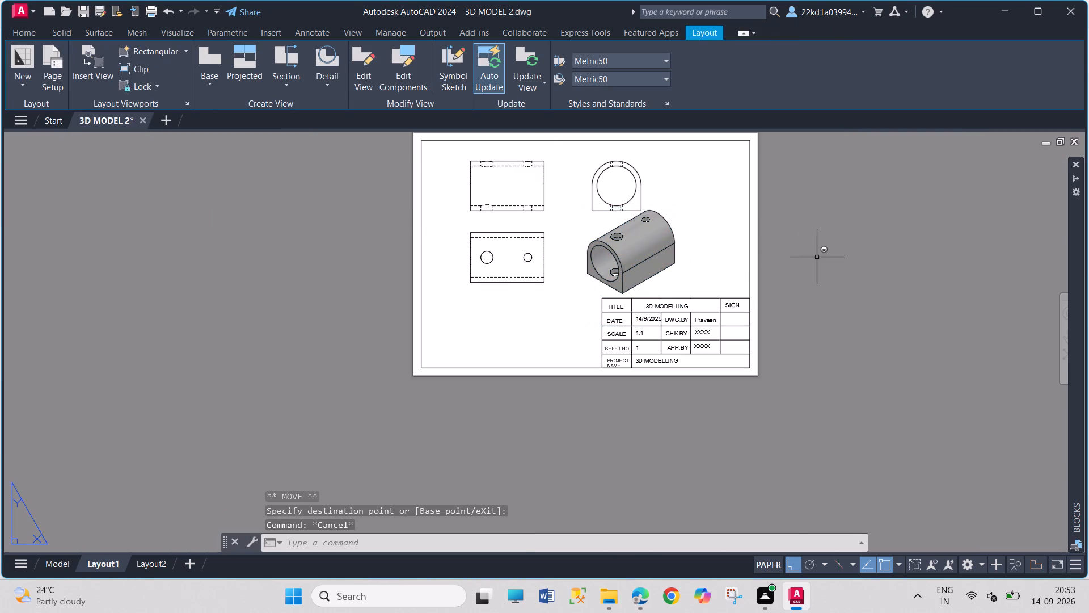
{"action": "key", "text": "Escape"}
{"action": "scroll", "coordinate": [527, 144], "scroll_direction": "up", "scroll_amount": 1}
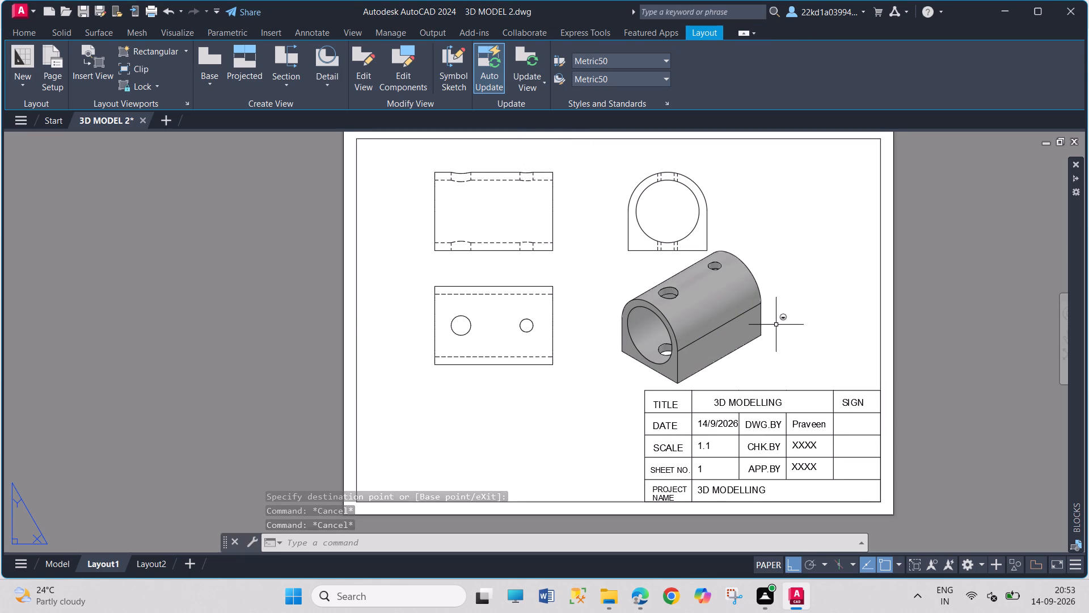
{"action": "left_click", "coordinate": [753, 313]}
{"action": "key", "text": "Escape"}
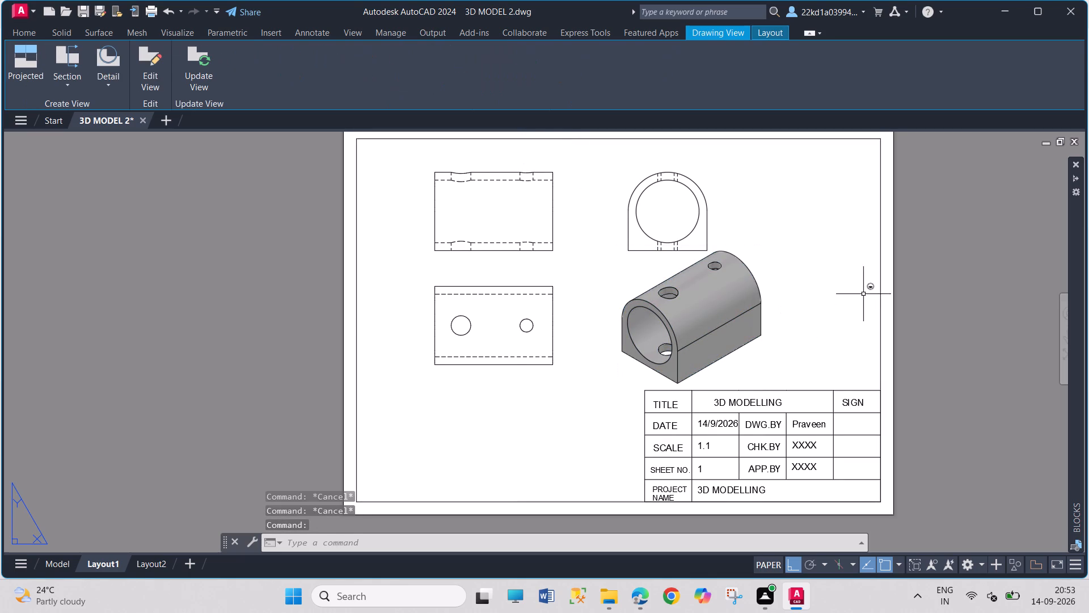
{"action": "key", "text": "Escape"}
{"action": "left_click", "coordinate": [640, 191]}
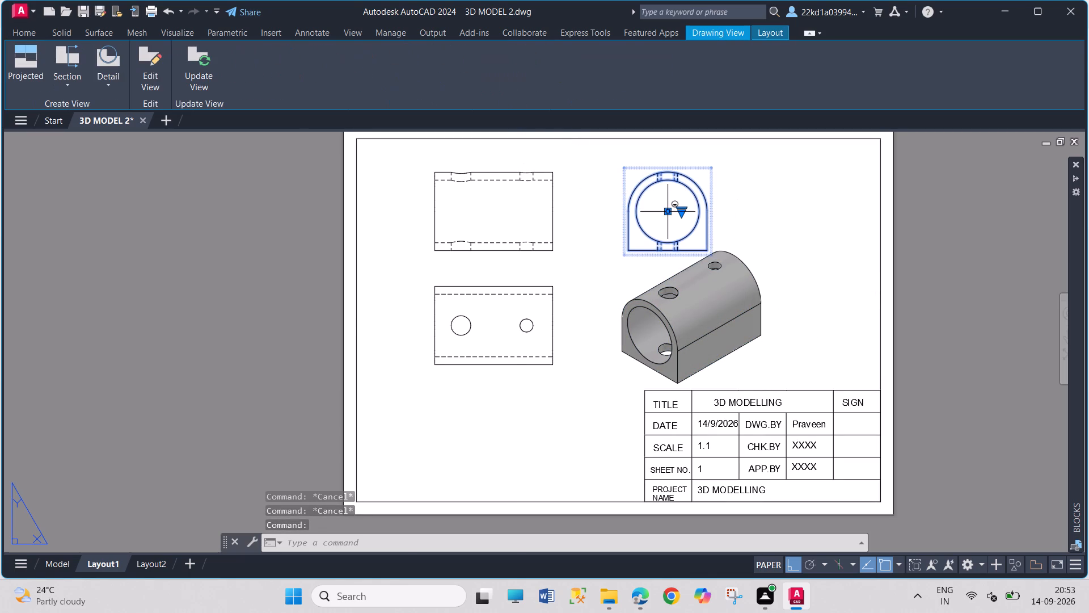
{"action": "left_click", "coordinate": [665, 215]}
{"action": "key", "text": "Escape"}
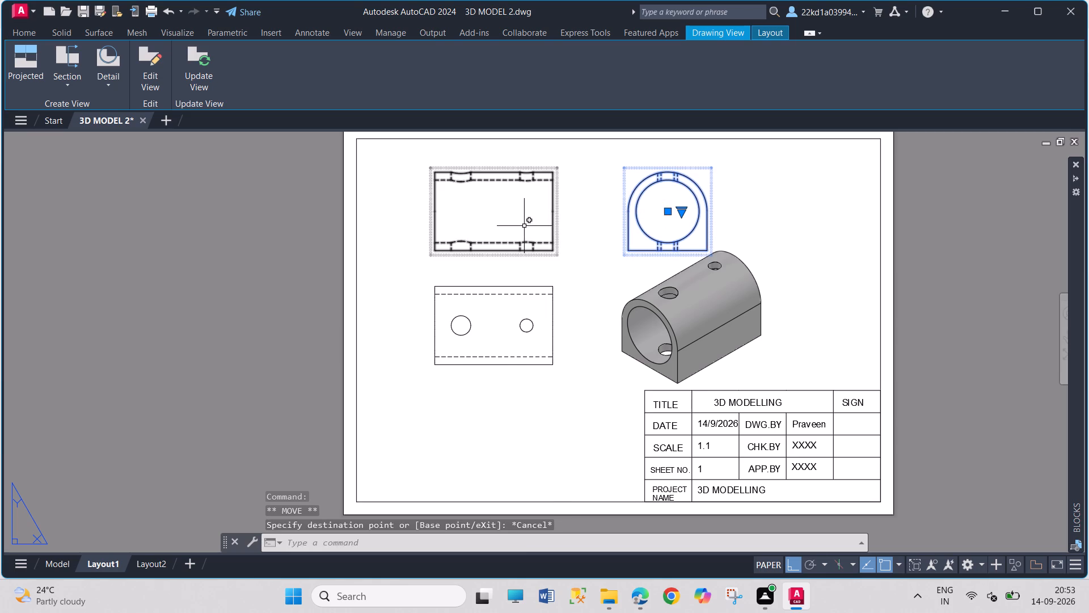
Move the base view straight up about 9 mm, keeping the end view aligned with it.
{"action": "left_click", "coordinate": [524, 226]}
{"action": "left_click", "coordinate": [493, 212]}
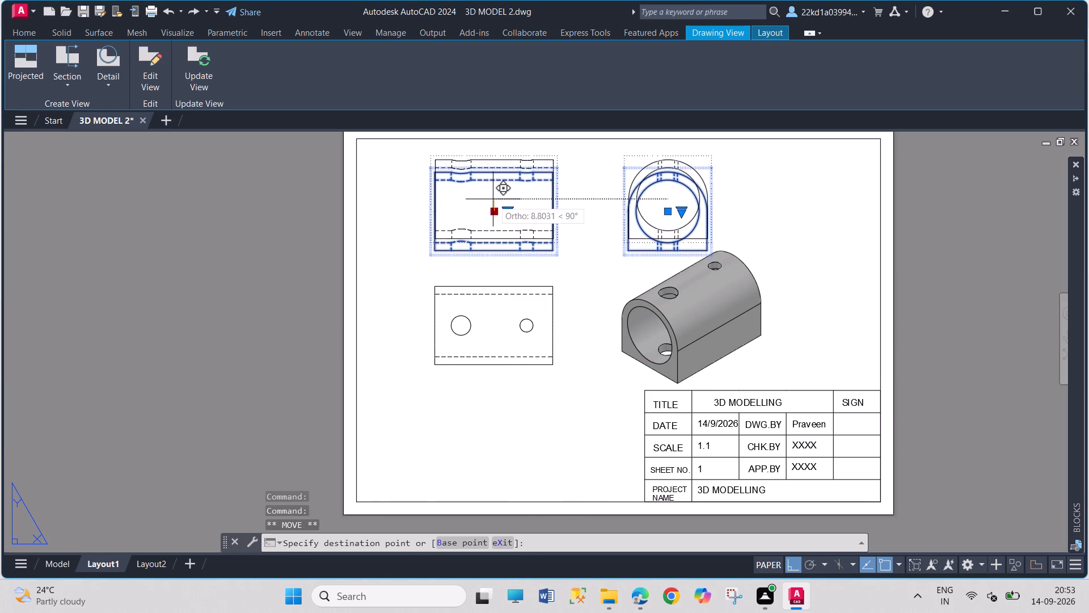
{"action": "left_click", "coordinate": [493, 199]}
{"action": "key", "text": "Escape"}
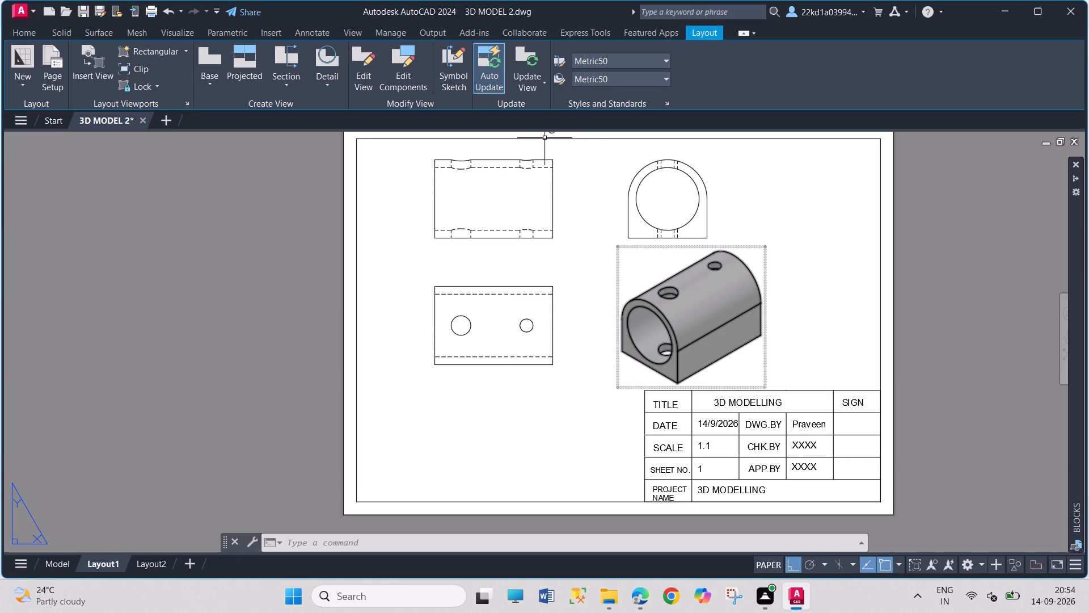
Dimension the base view's overall height on its left side and its overall length above the top edge.
{"action": "scroll", "coordinate": [510, 137], "scroll_direction": "down", "scroll_amount": 1}
{"action": "scroll", "coordinate": [490, 137], "scroll_direction": "up", "scroll_amount": 3}
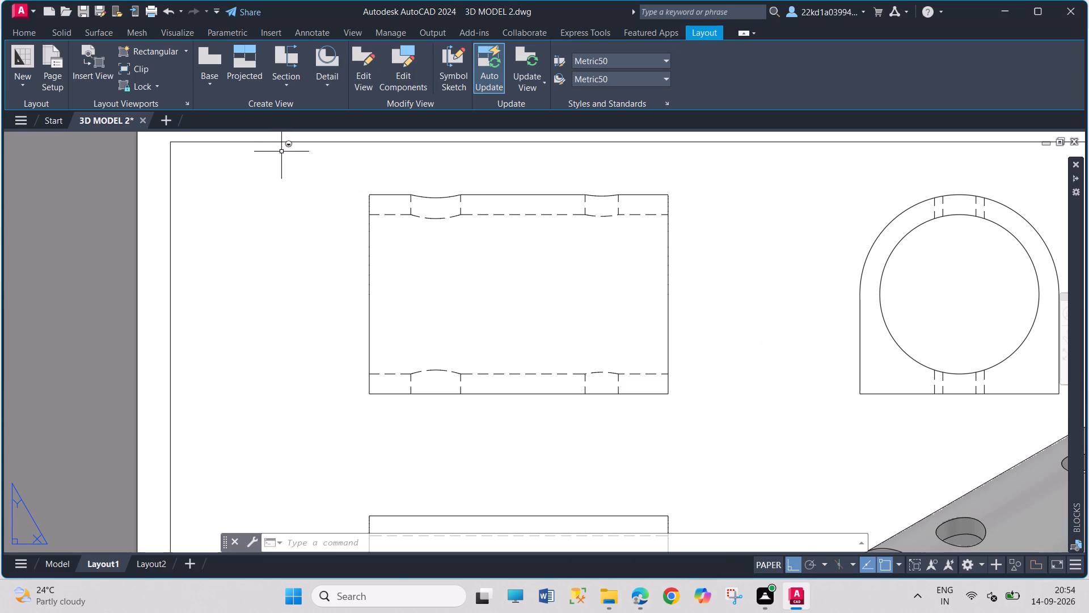
{"action": "key", "text": "d"}
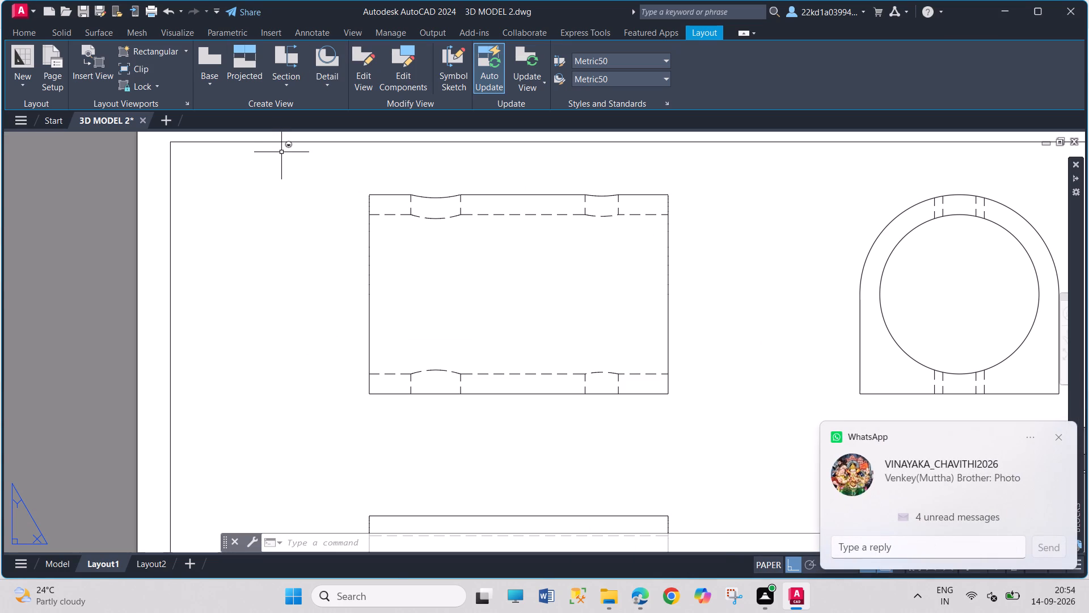
{"action": "type", "text": "im"}
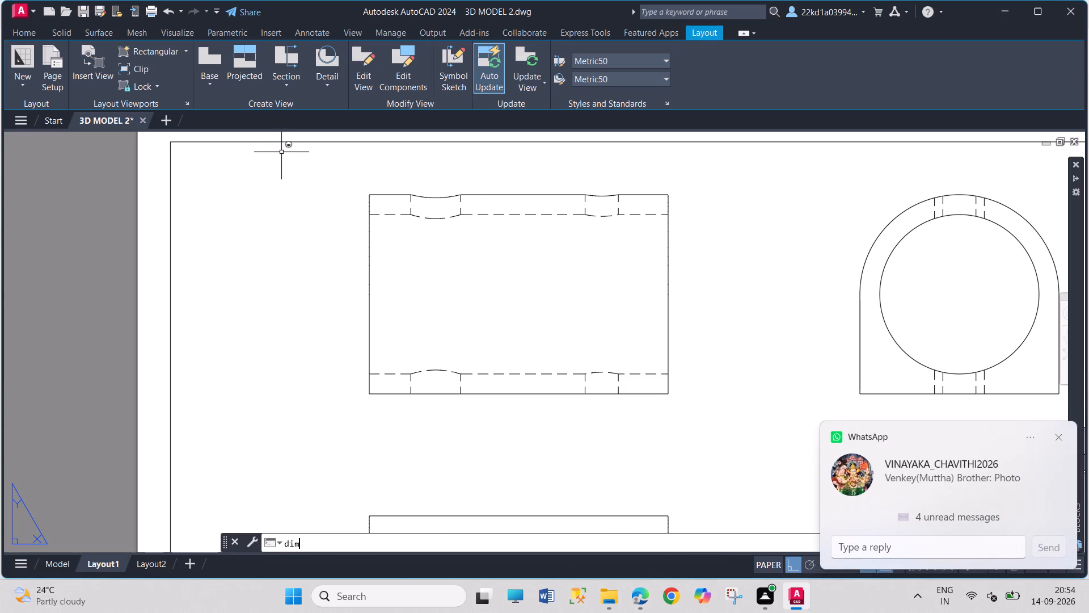
{"action": "key", "text": "Return"}
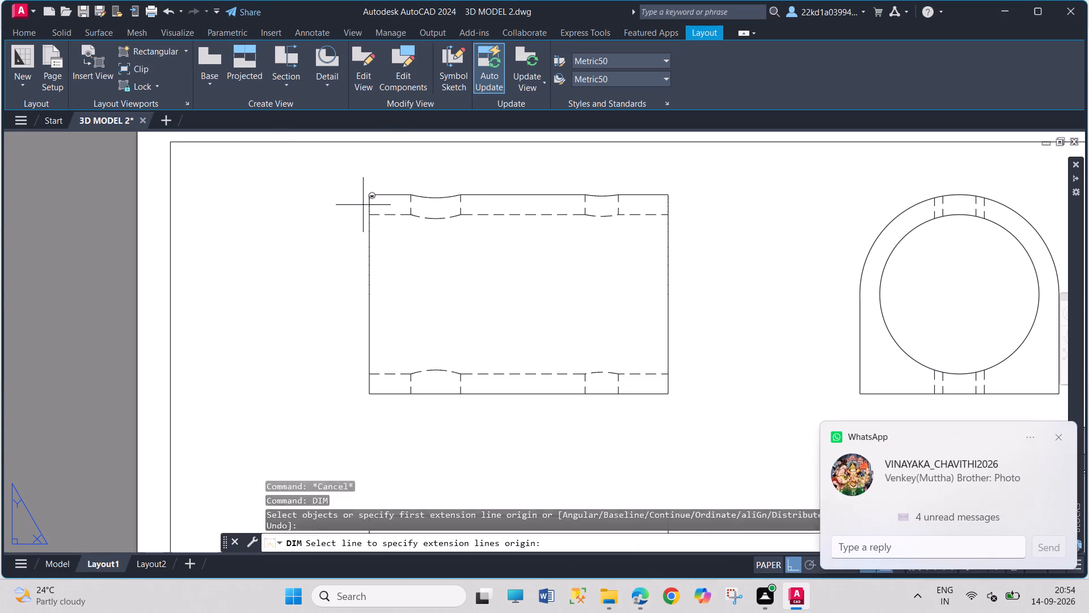
{"action": "left_click", "coordinate": [369, 394]}
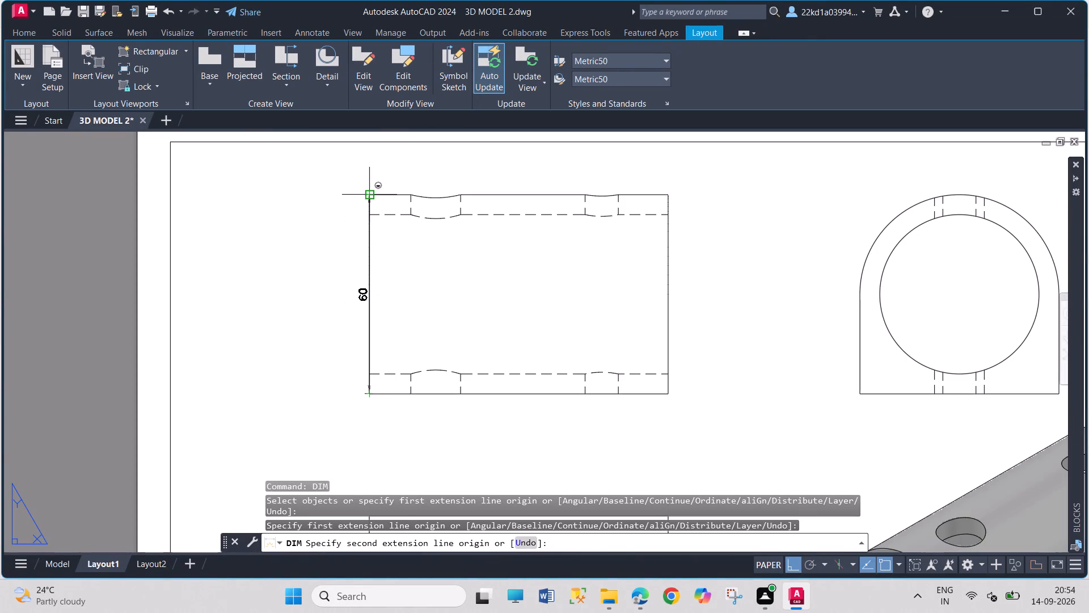
{"action": "left_click", "coordinate": [367, 192]}
{"action": "left_click", "coordinate": [297, 254]}
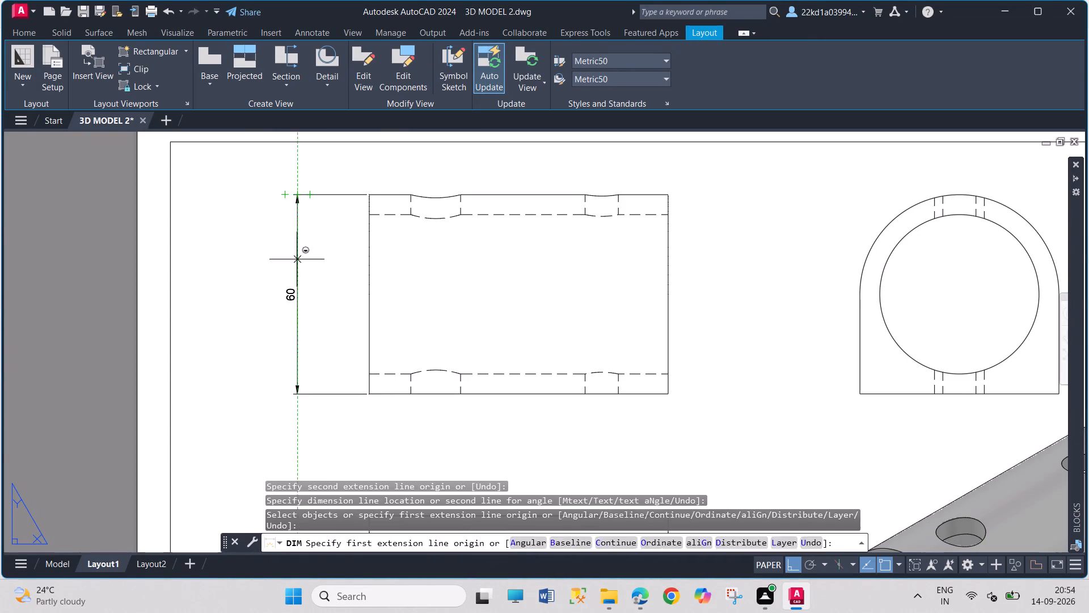
{"action": "left_click", "coordinate": [372, 194]}
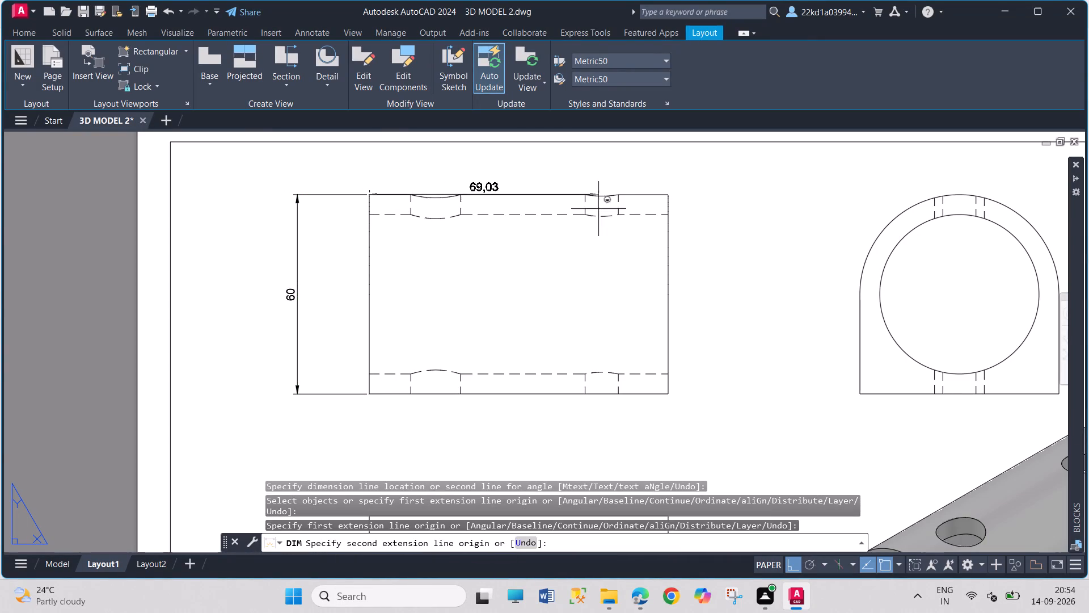
{"action": "left_click", "coordinate": [665, 194]}
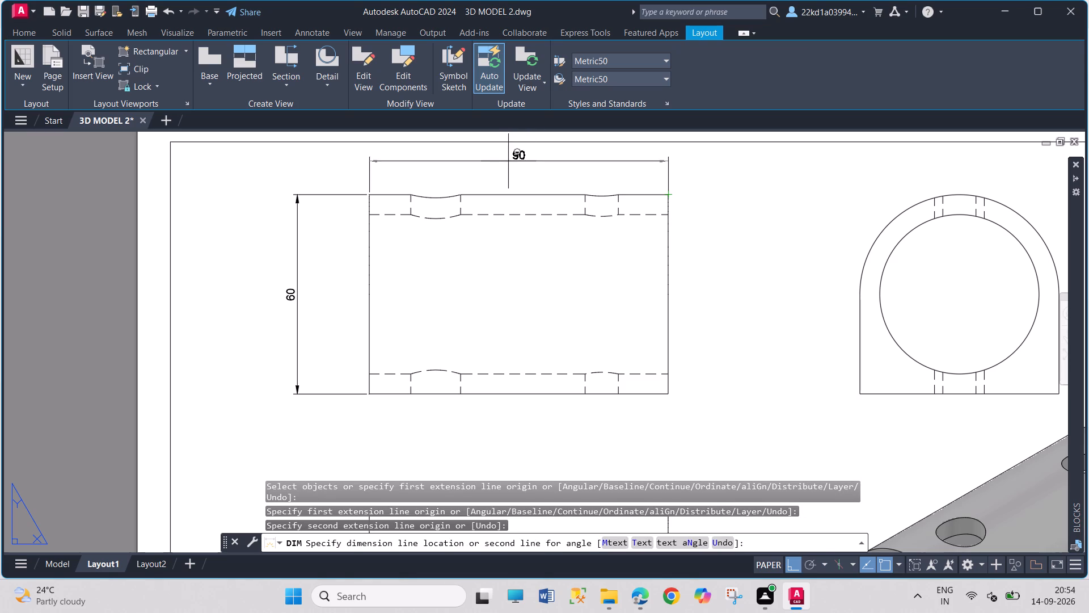
{"action": "left_click", "coordinate": [508, 161]}
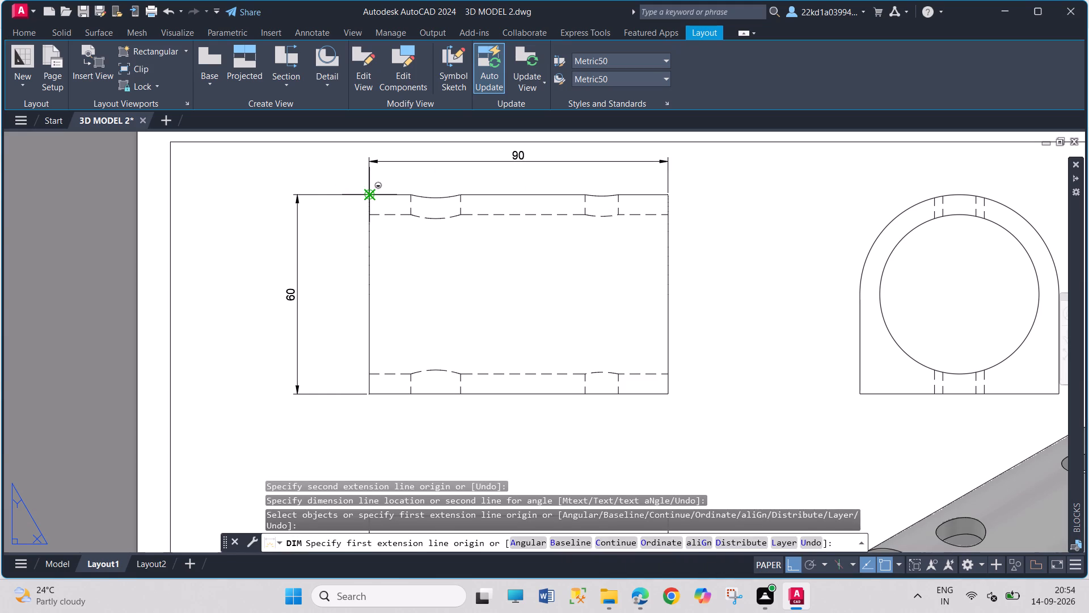
Dimension each hole centre from its nearest end of the base view, placing both dimensions below the overall length dimension.
{"action": "left_click", "coordinate": [365, 194]}
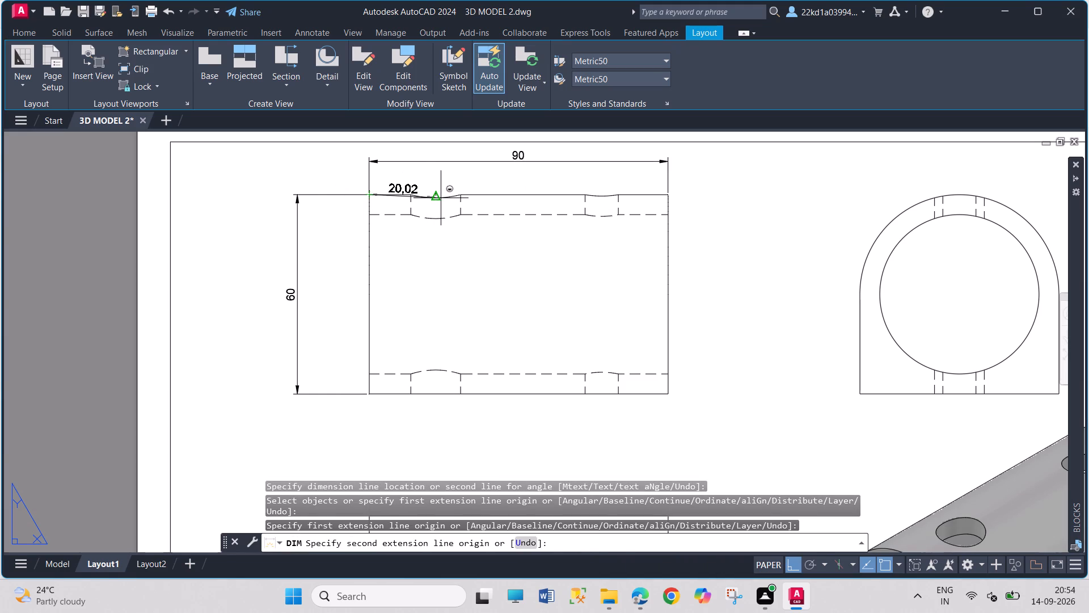
{"action": "left_click", "coordinate": [441, 198]}
{"action": "left_click", "coordinate": [410, 180]}
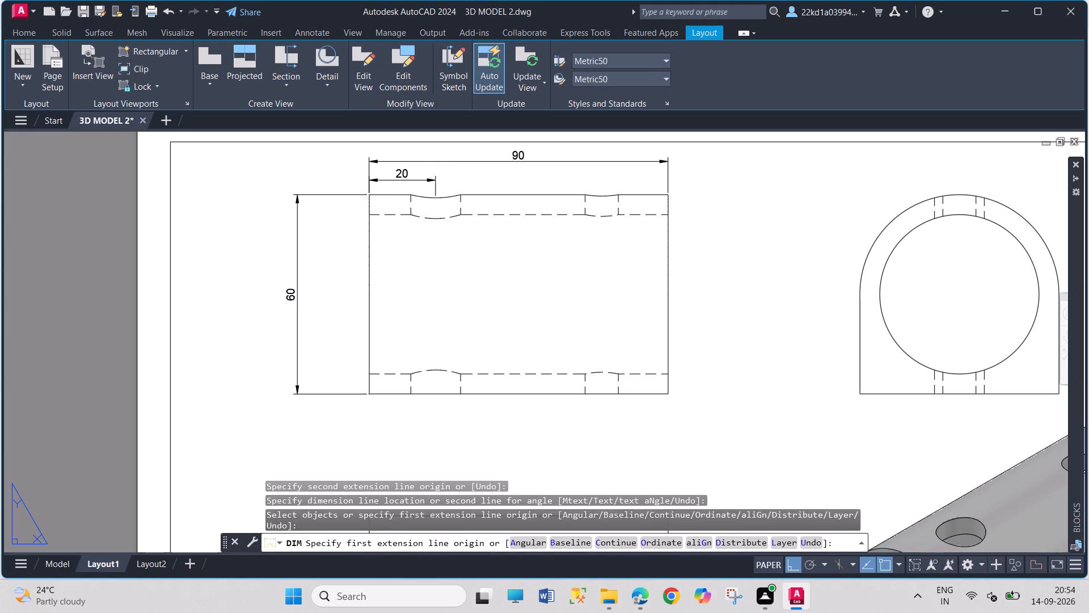
{"action": "left_click", "coordinate": [669, 193]}
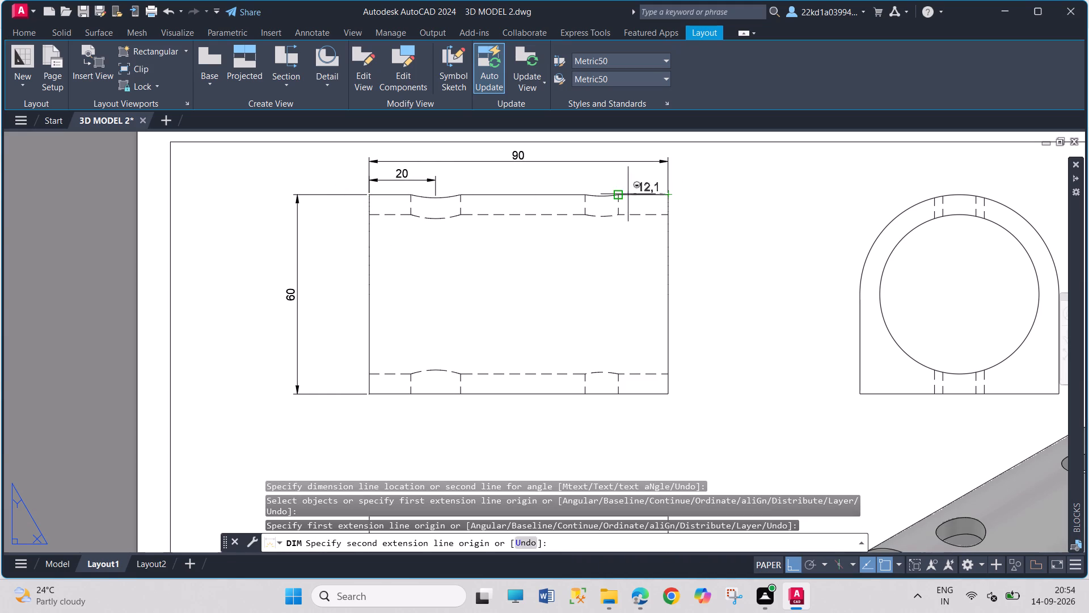
{"action": "left_click", "coordinate": [597, 198]}
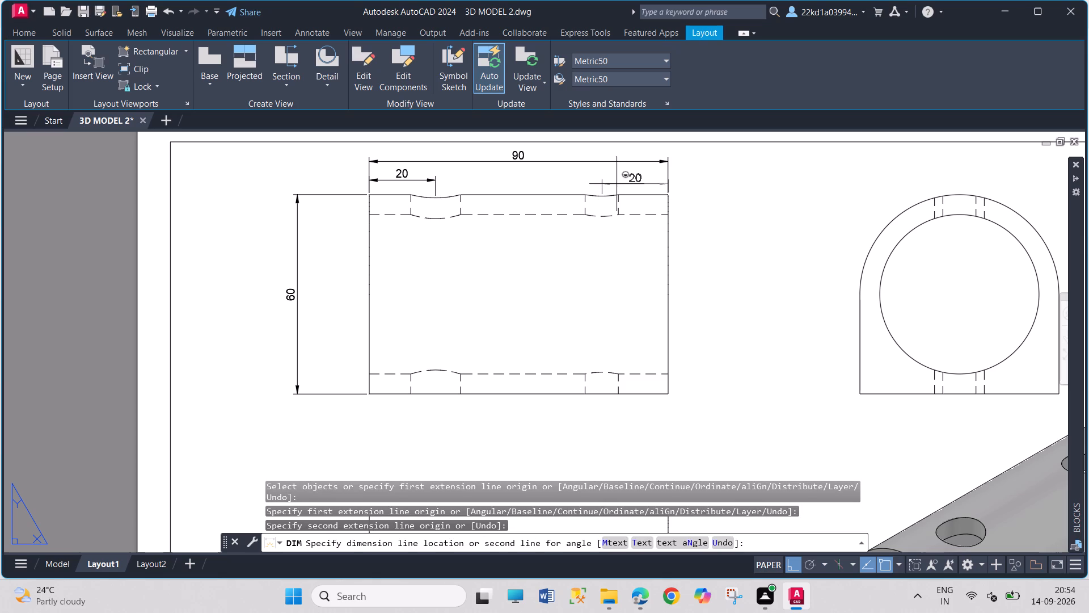
{"action": "left_click", "coordinate": [622, 180]}
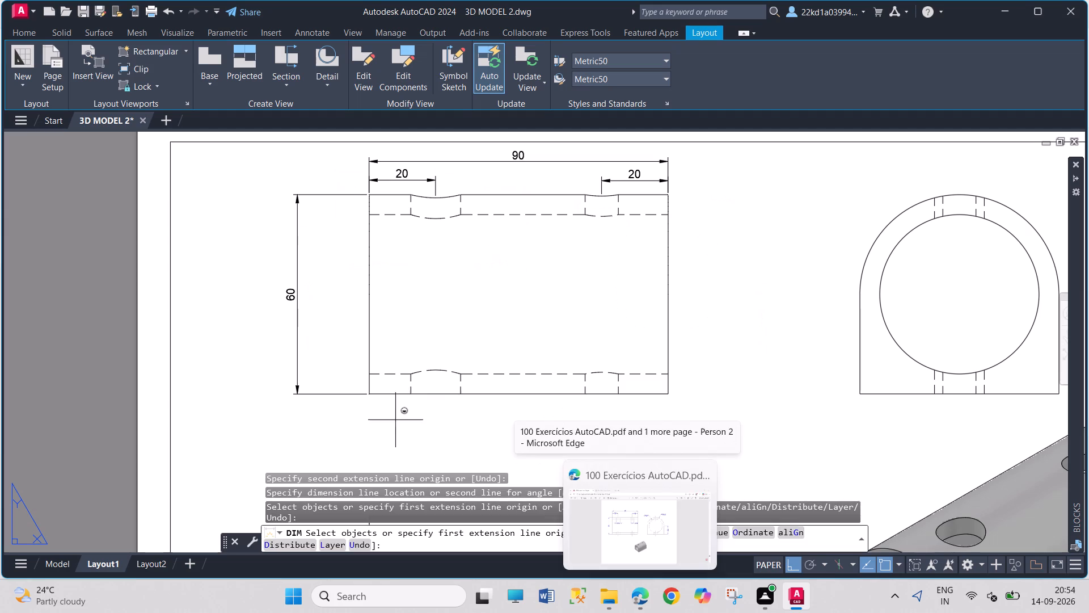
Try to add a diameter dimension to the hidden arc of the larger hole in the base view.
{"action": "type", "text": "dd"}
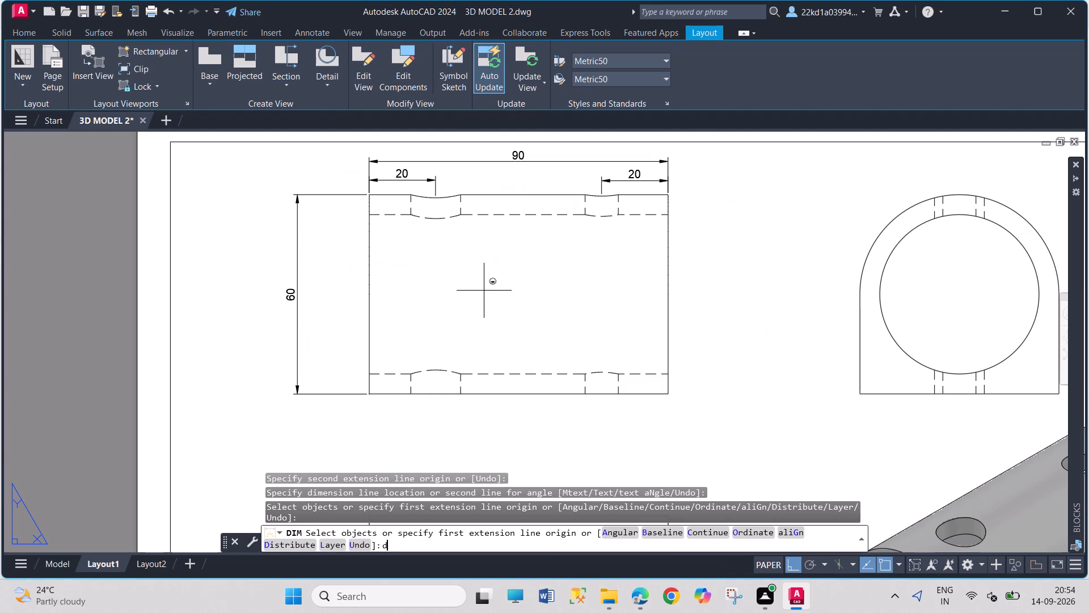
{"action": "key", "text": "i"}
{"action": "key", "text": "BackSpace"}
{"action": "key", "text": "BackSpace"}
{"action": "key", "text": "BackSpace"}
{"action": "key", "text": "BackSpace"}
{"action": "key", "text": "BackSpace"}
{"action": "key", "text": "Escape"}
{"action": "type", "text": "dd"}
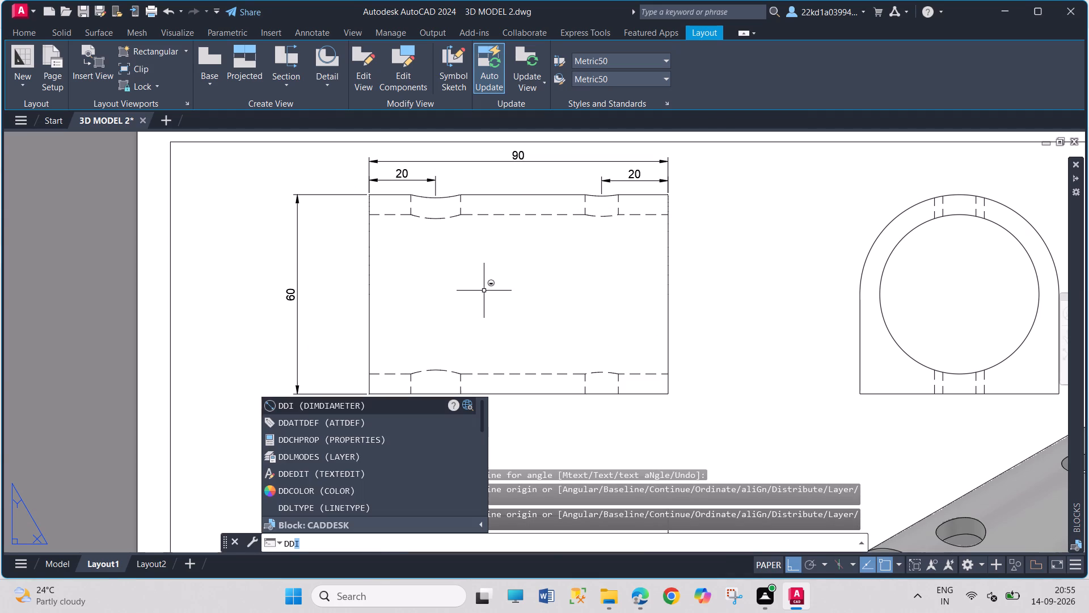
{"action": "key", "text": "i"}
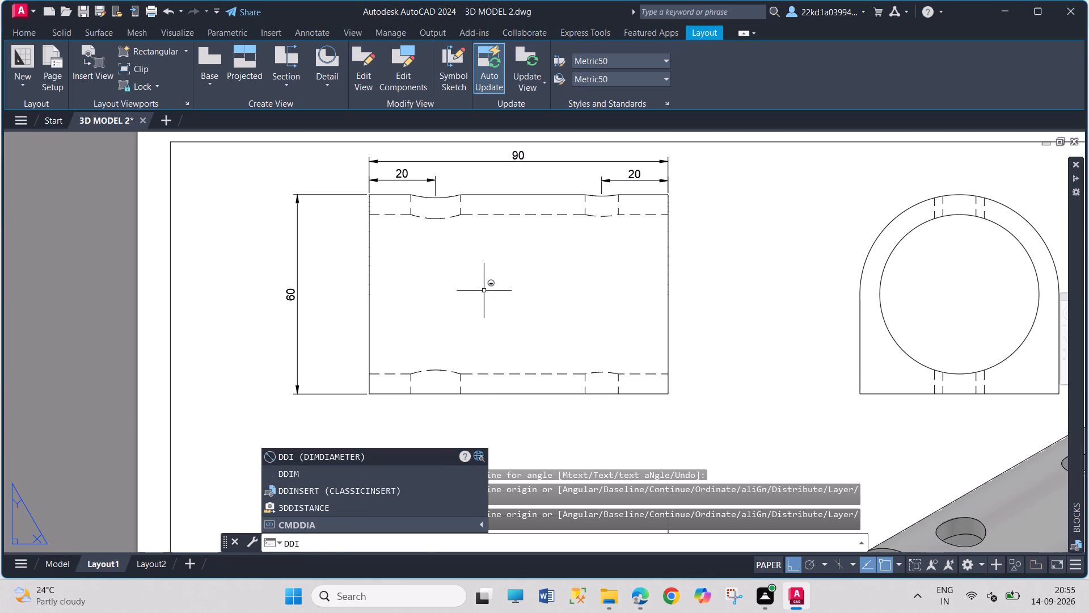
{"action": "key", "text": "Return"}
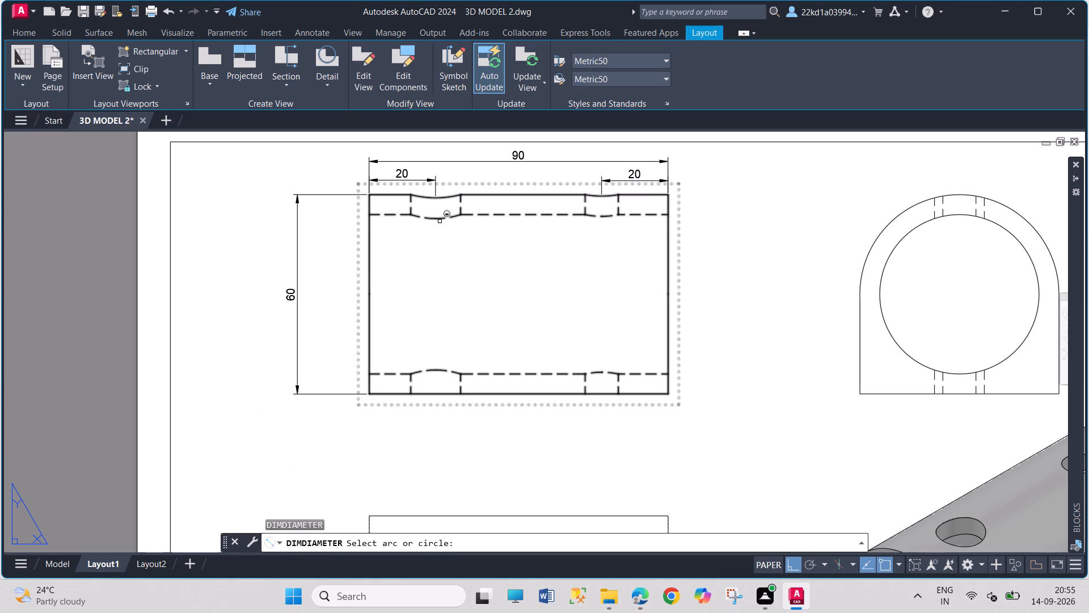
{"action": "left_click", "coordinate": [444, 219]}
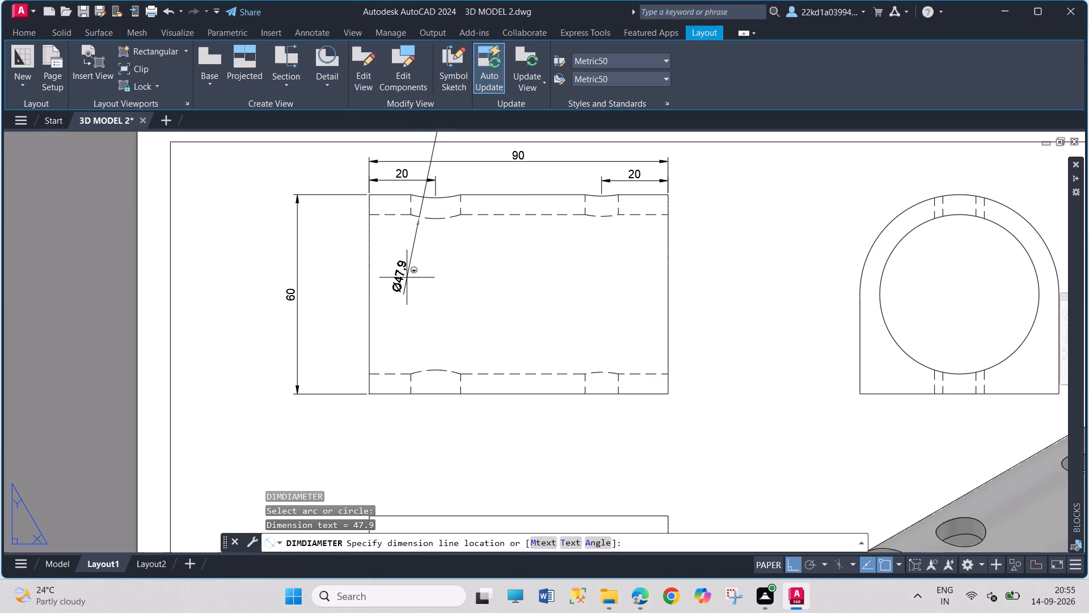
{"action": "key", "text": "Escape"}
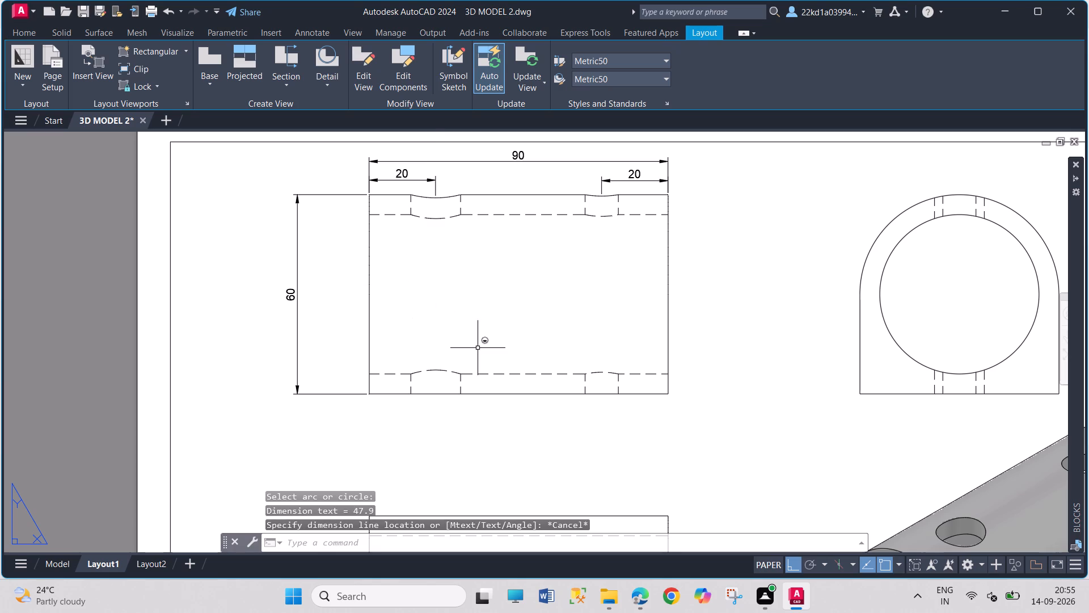
Dimension the bore's diameter and the rounded top's outer radius in the end view, placing both texts outside its upper-left side.
{"action": "key", "text": "space"}
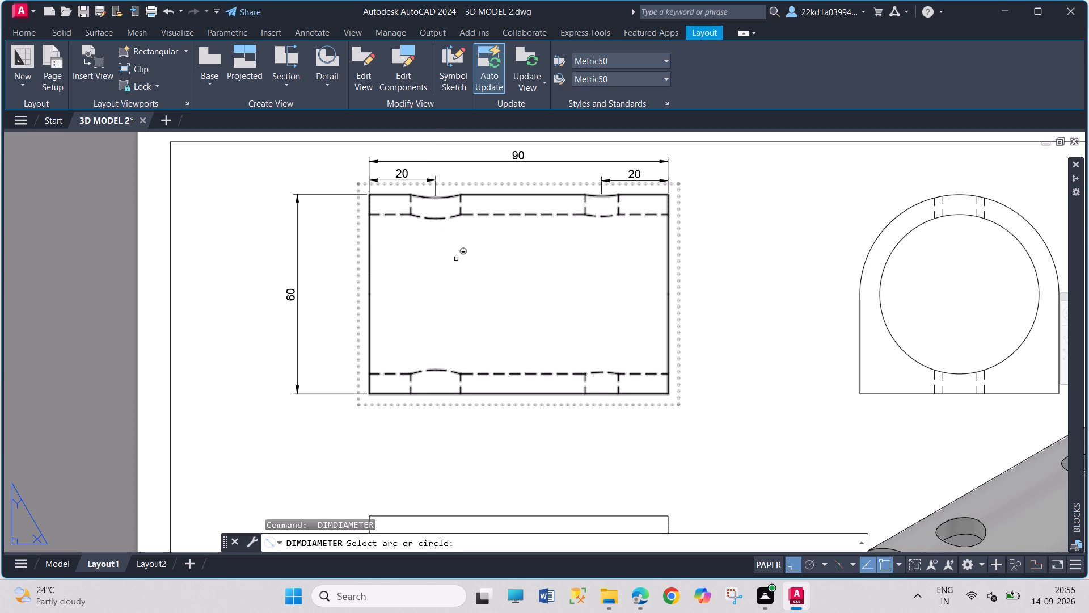
{"action": "left_click", "coordinate": [905, 353]}
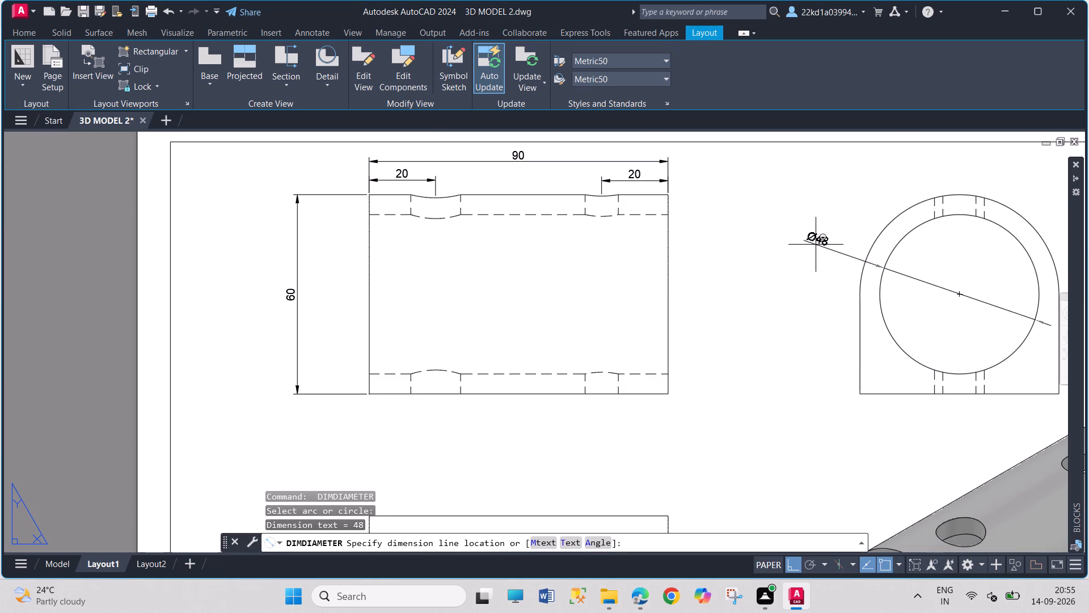
{"action": "left_click", "coordinate": [812, 221]}
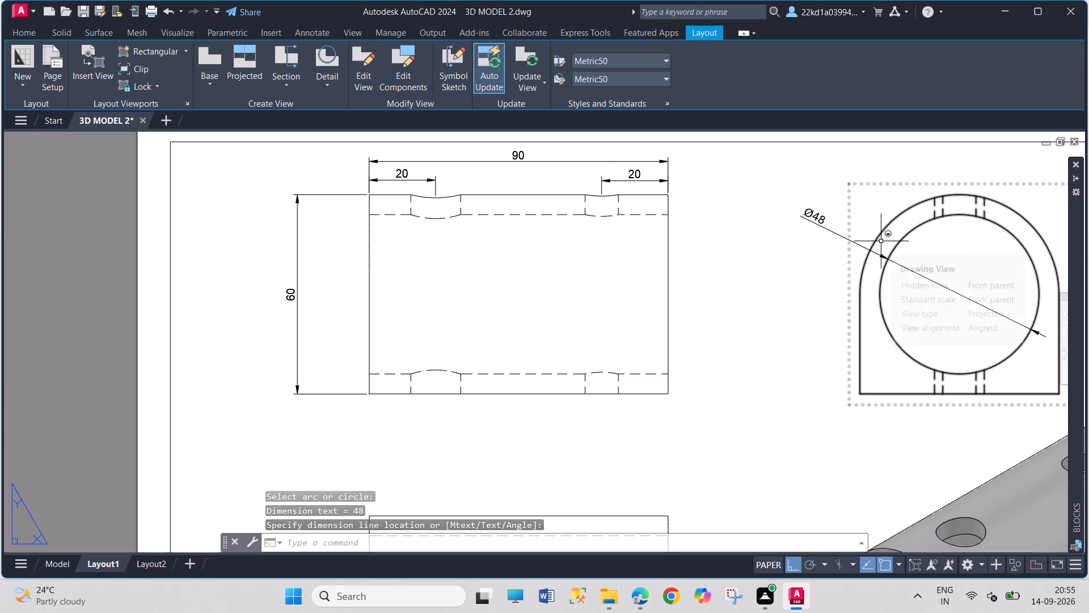
{"action": "type", "text": "dra"}
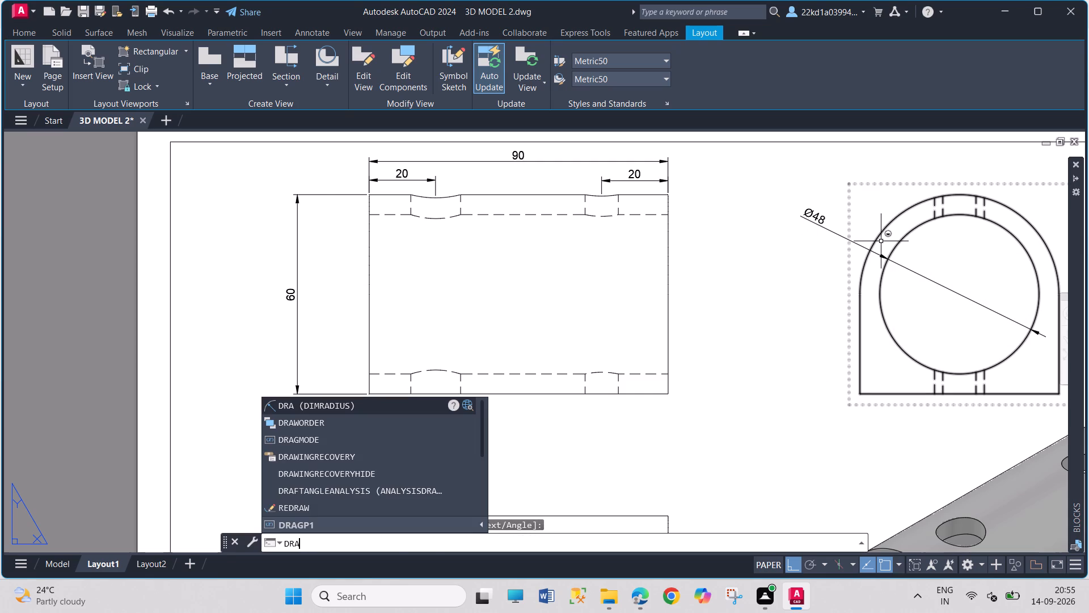
{"action": "key", "text": "Return"}
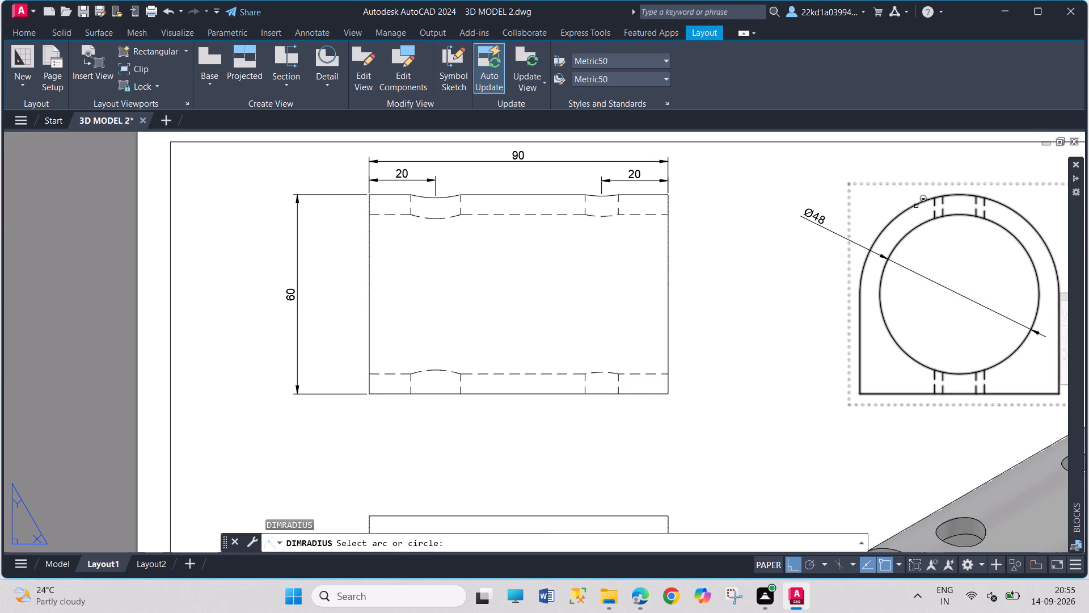
{"action": "left_click", "coordinate": [915, 204]}
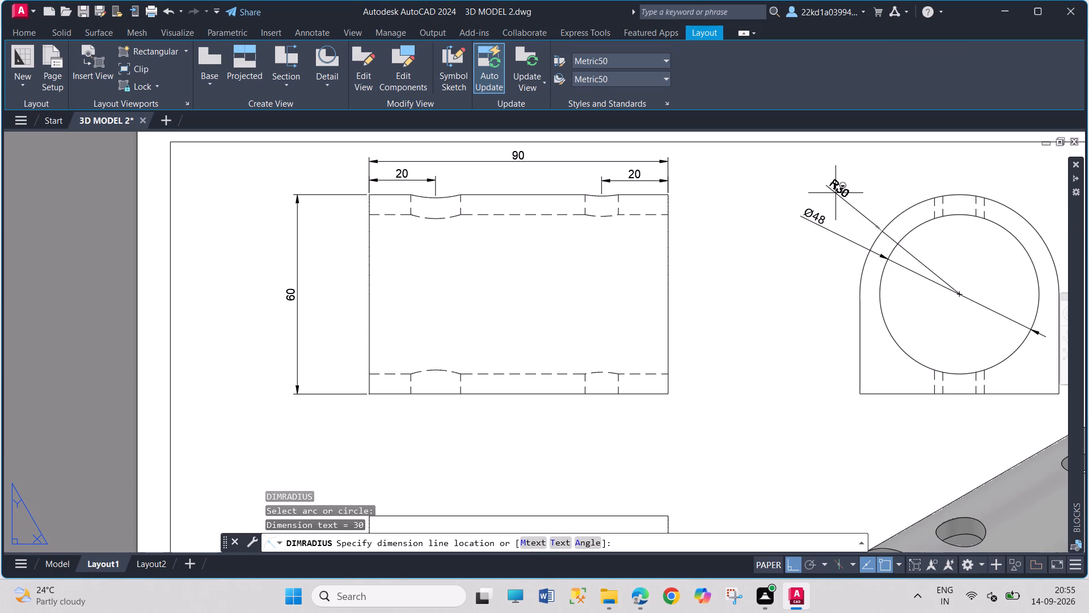
{"action": "left_click", "coordinate": [838, 188]}
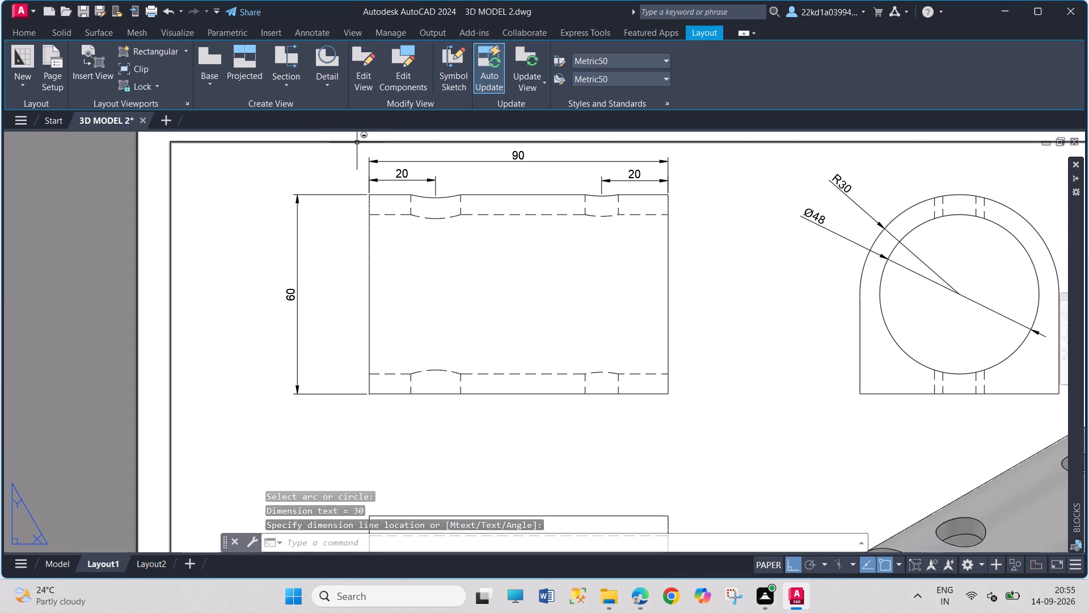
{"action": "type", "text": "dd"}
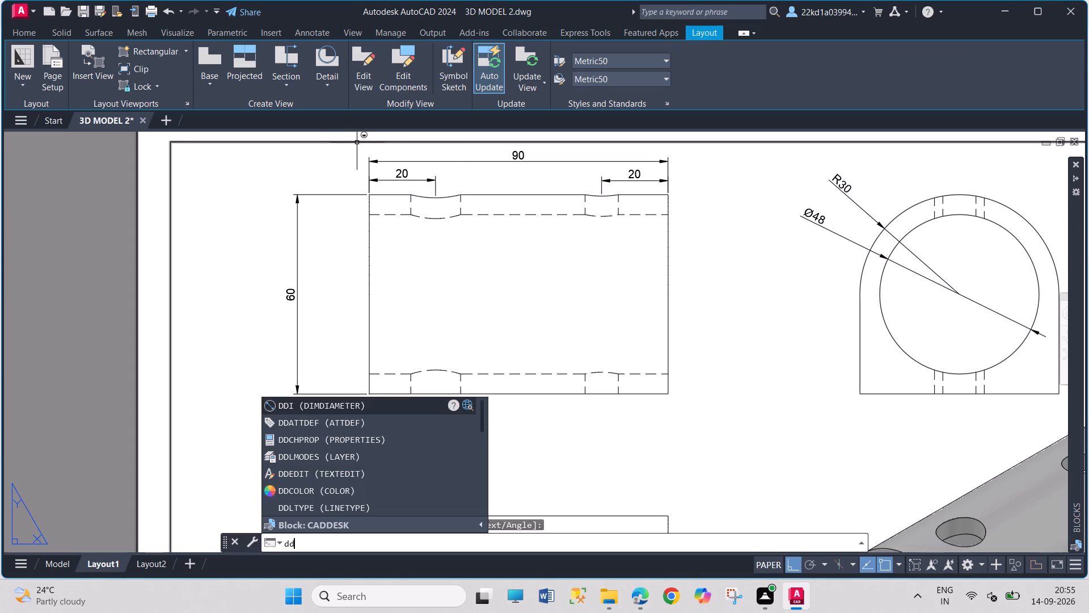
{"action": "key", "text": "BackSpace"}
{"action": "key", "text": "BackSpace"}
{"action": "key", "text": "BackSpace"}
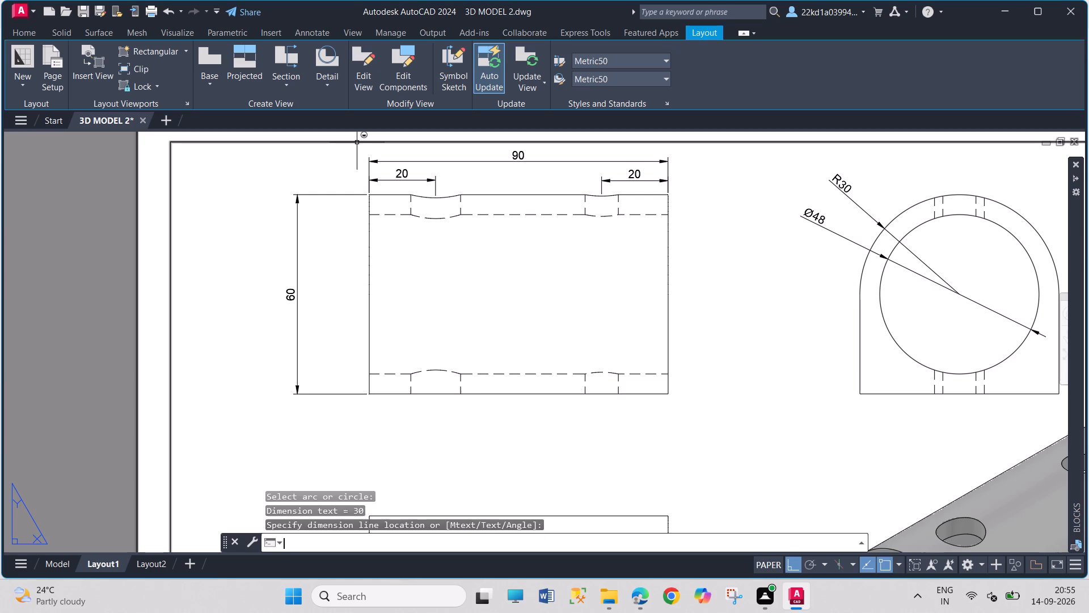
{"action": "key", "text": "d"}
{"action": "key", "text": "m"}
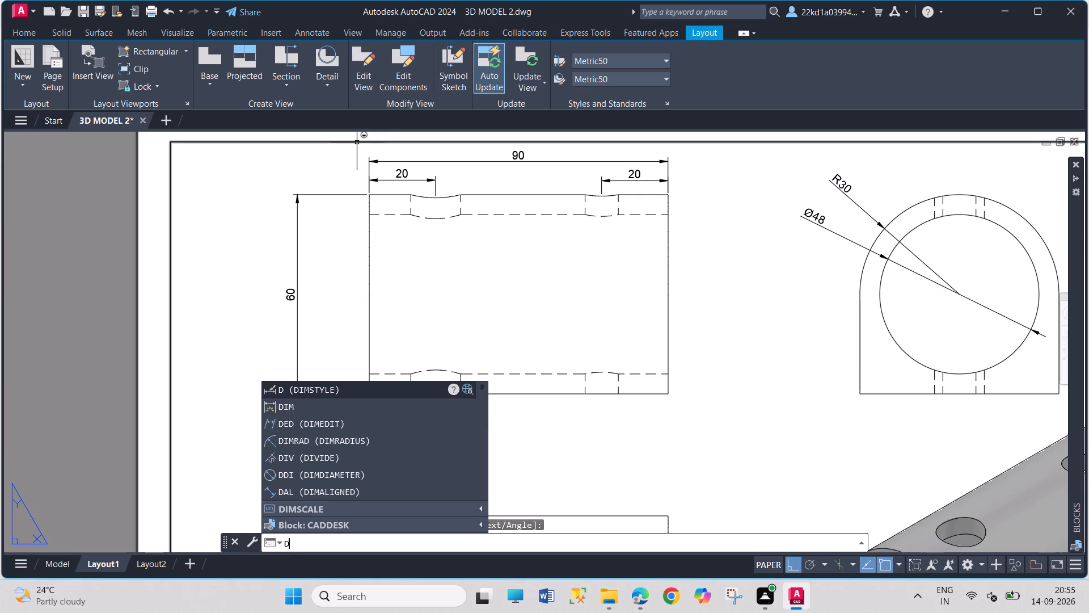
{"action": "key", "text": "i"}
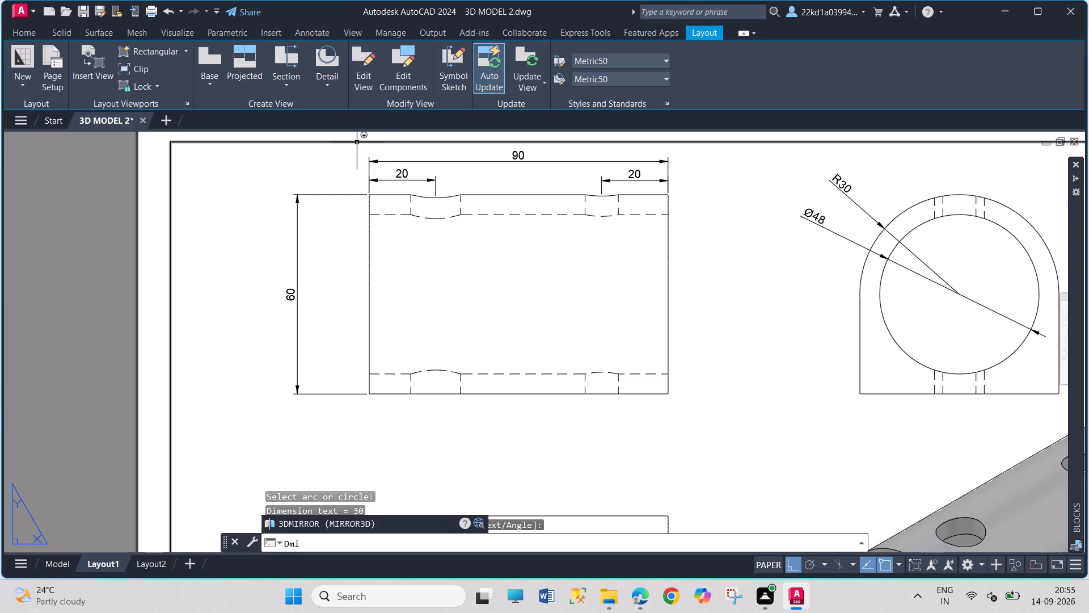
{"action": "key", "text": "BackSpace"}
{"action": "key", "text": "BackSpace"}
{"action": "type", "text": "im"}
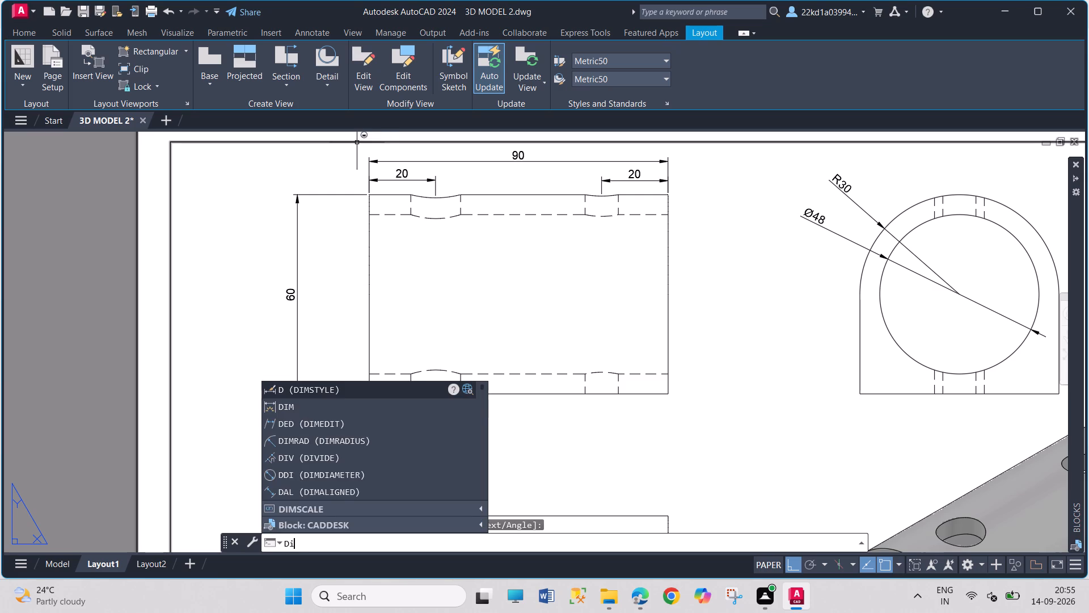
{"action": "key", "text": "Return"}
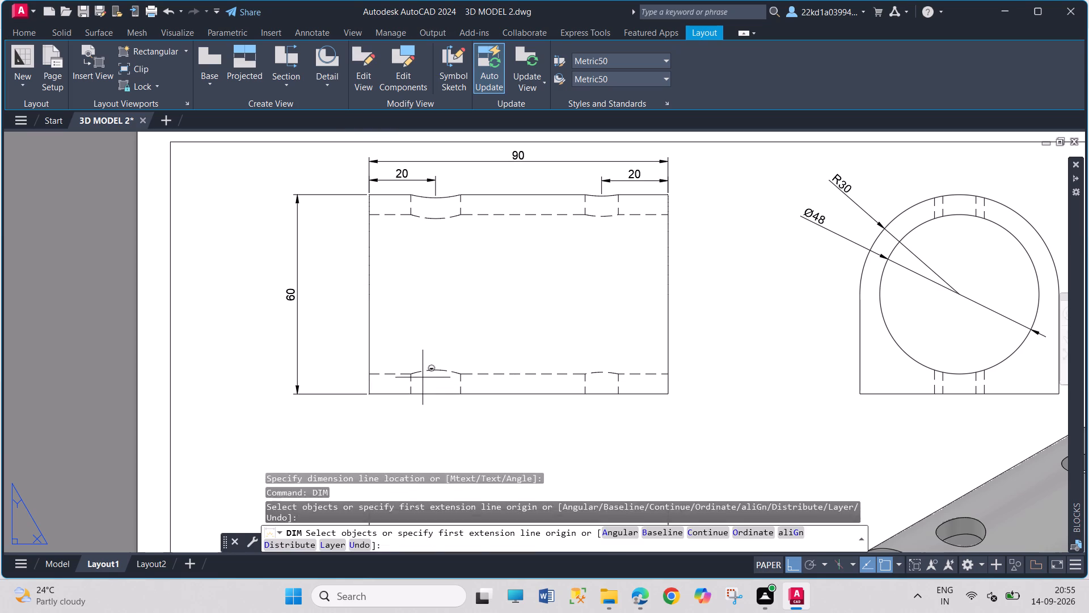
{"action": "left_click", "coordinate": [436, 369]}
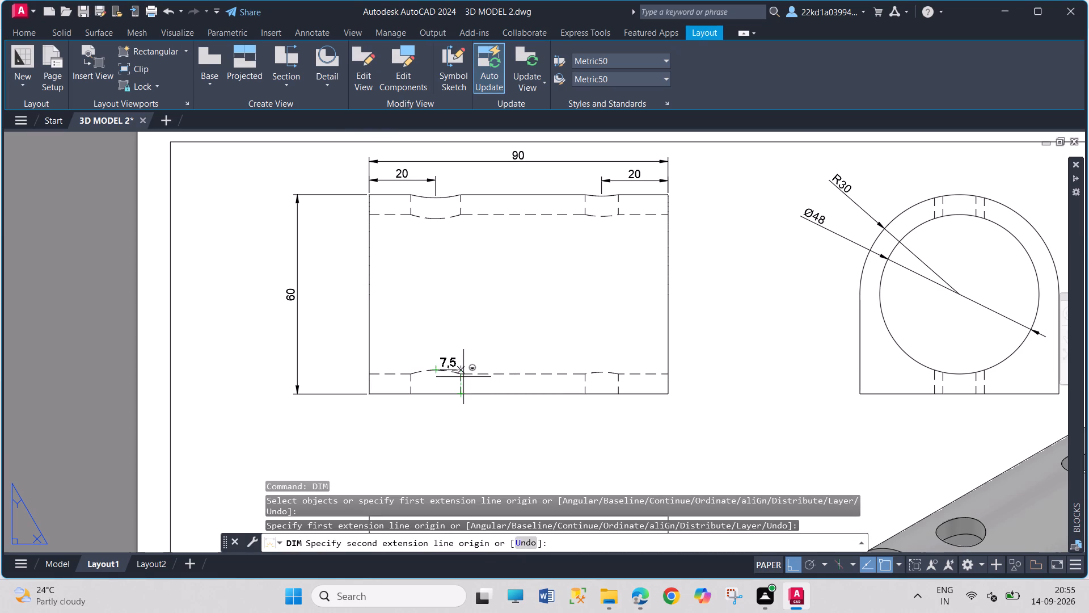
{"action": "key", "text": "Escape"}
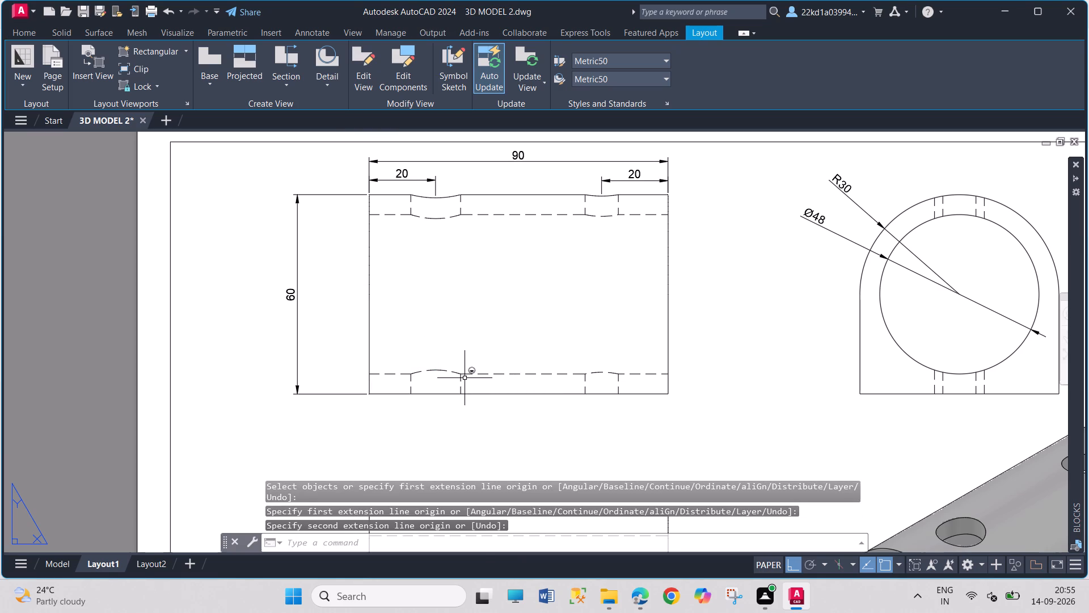
Dimension the width of each hole between its hidden edges along the base view's bottom edge, placing both dimensions below the view.
{"action": "key", "text": "d"}
{"action": "key", "text": "i"}
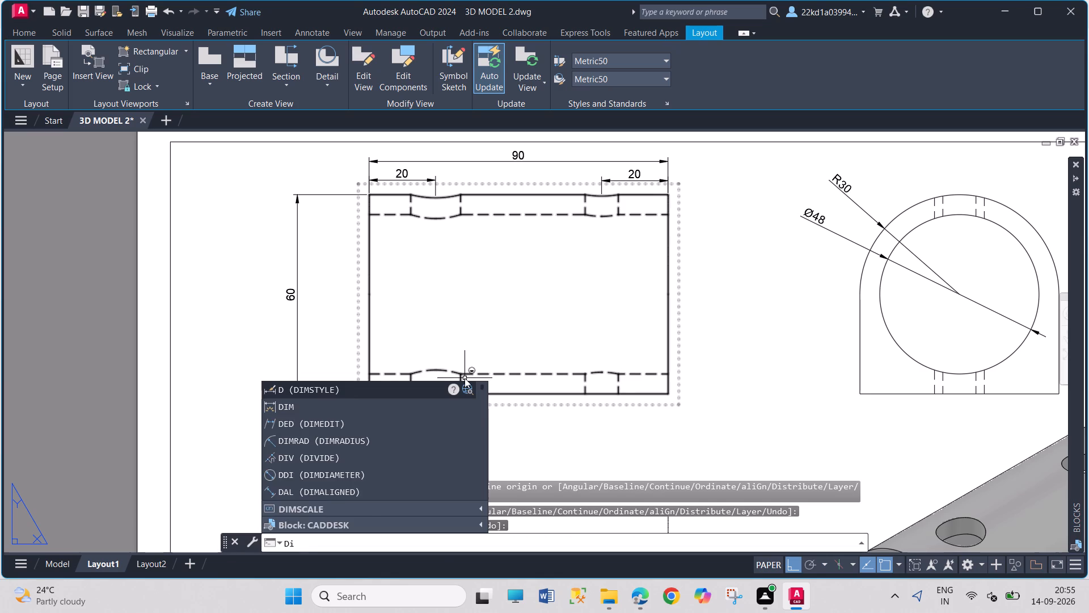
{"action": "key", "text": "m"}
{"action": "key", "text": "Return"}
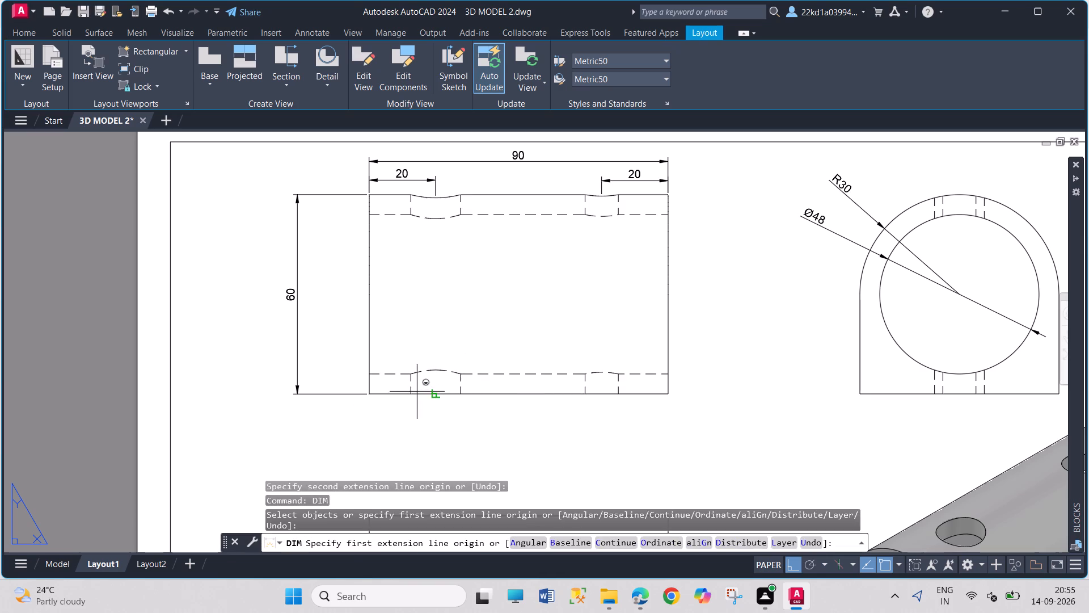
{"action": "left_click", "coordinate": [407, 396]}
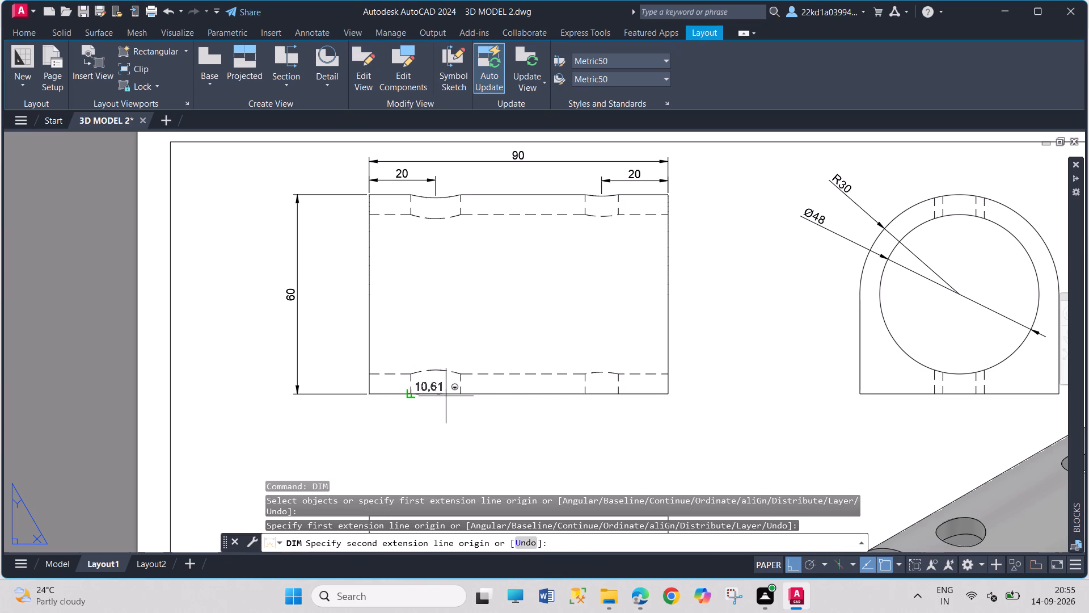
{"action": "left_click", "coordinate": [464, 396]}
{"action": "left_click", "coordinate": [450, 423]}
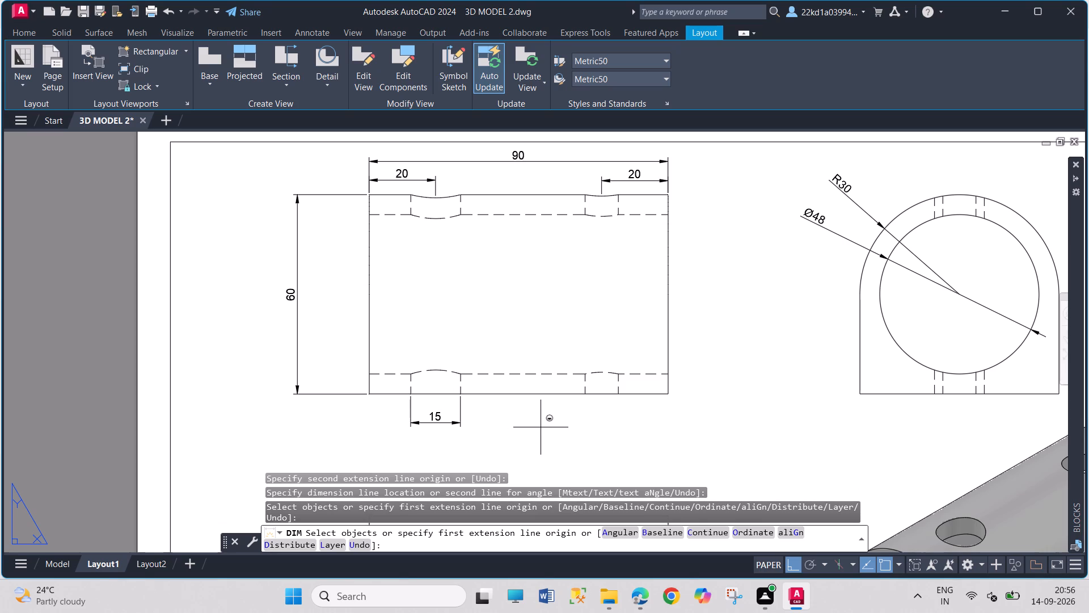
{"action": "left_click", "coordinate": [586, 393]}
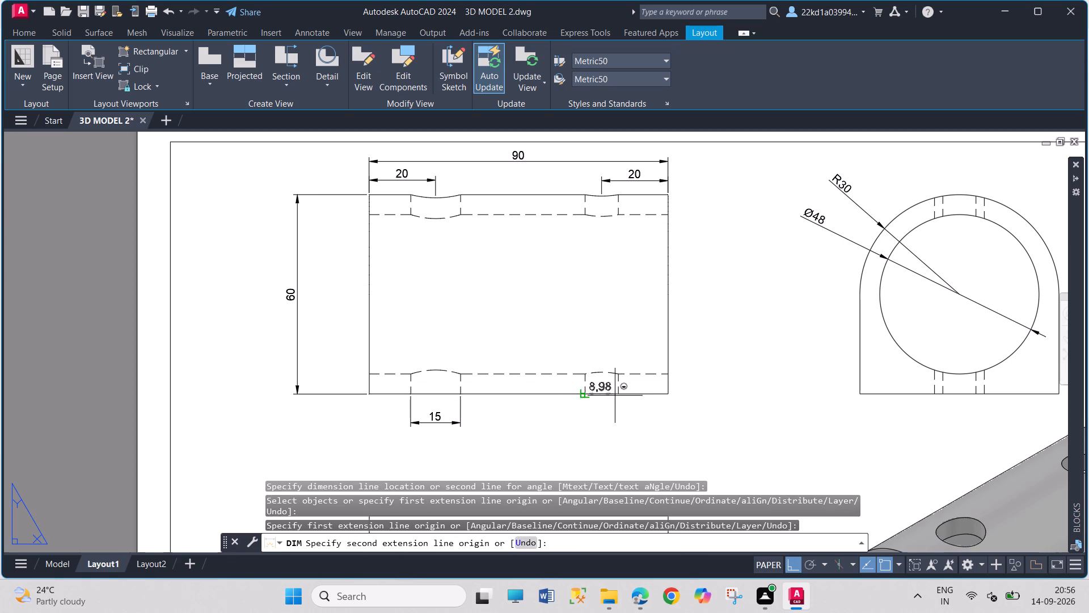
{"action": "left_click", "coordinate": [617, 396]}
{"action": "left_click", "coordinate": [611, 421]}
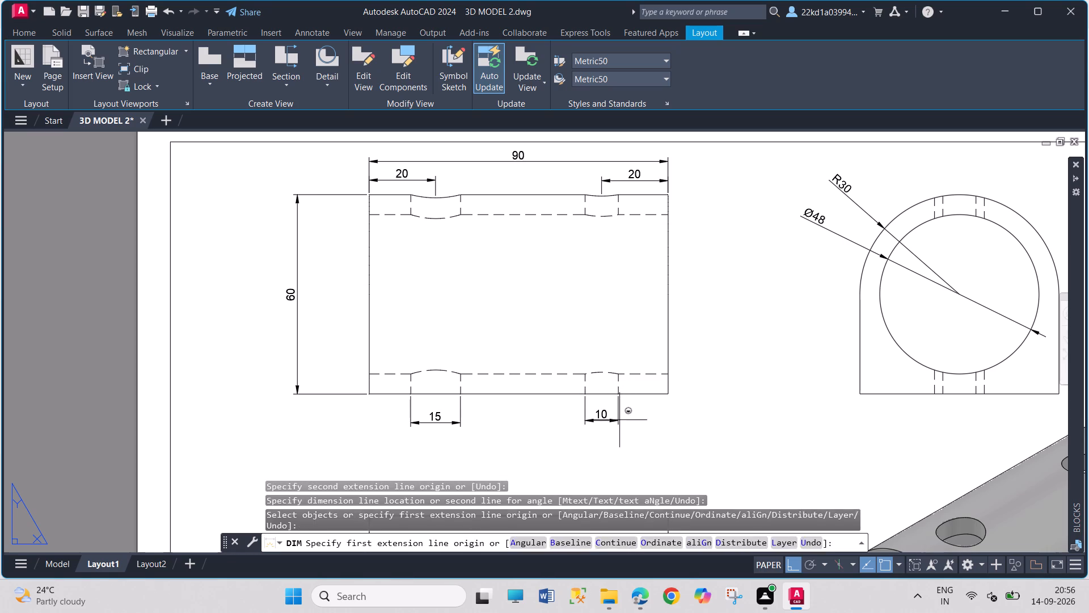
Add diameter dimensions to both hole circles in the top view, the larger hole's text left of the view and the smaller's right.
{"action": "scroll", "coordinate": [679, 402], "scroll_direction": "down", "scroll_amount": 2}
{"action": "scroll", "coordinate": [628, 443], "scroll_direction": "up", "scroll_amount": 2}
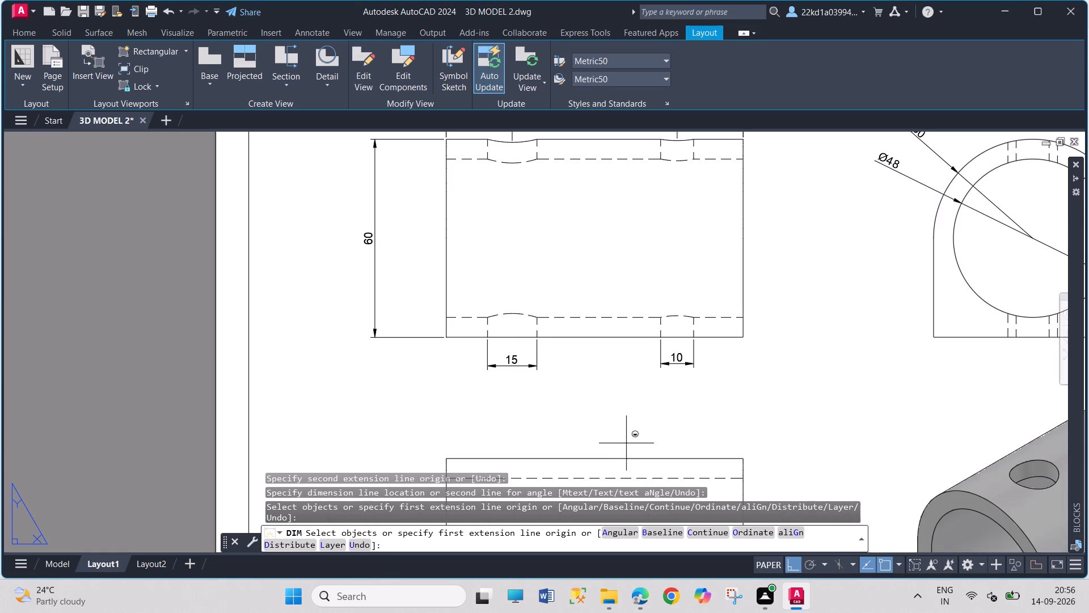
{"action": "scroll", "coordinate": [517, 373], "scroll_direction": "down", "scroll_amount": 2}
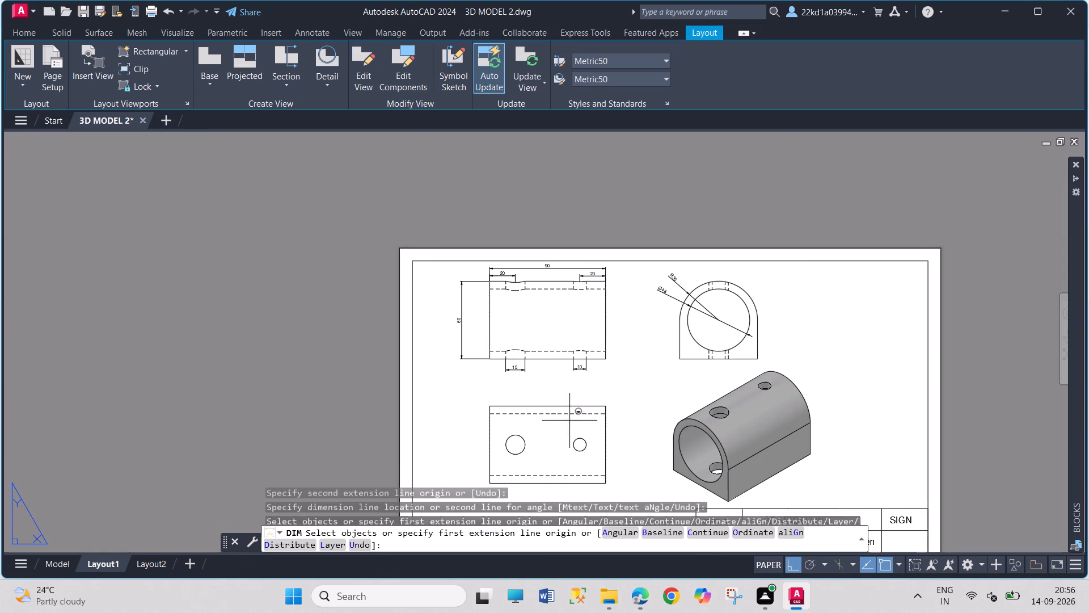
{"action": "scroll", "coordinate": [580, 401], "scroll_direction": "down", "scroll_amount": 3}
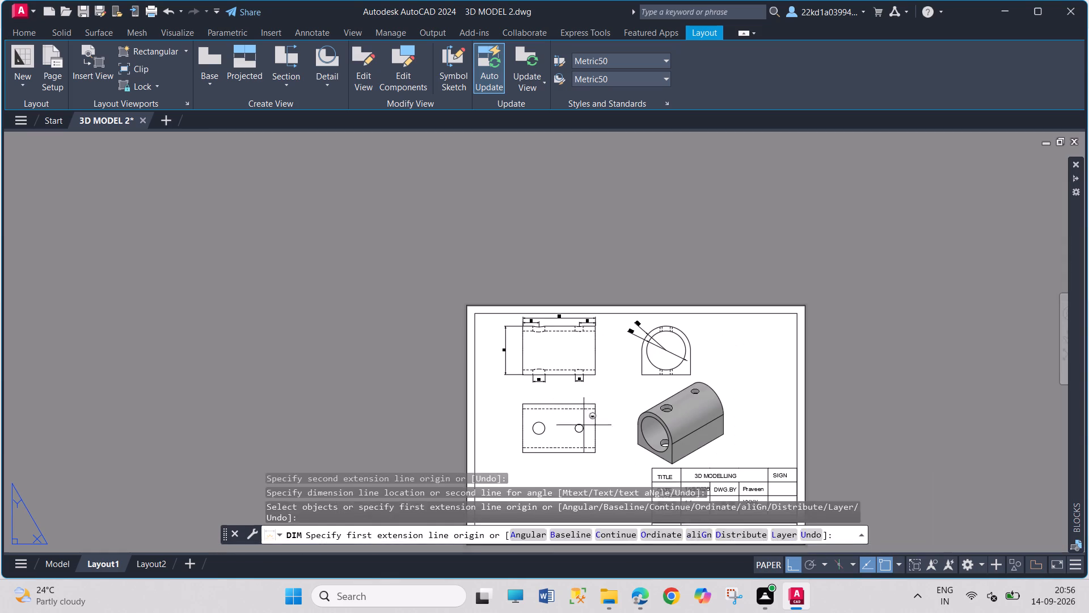
{"action": "scroll", "coordinate": [567, 477], "scroll_direction": "up", "scroll_amount": 2}
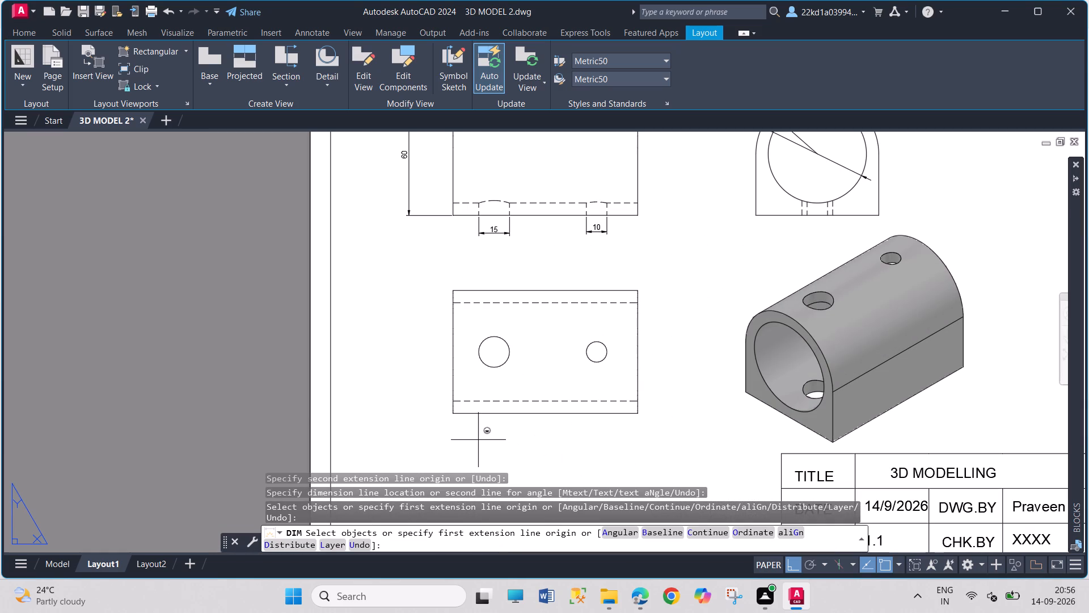
{"action": "type", "text": "dd"}
{"action": "key", "text": "Escape"}
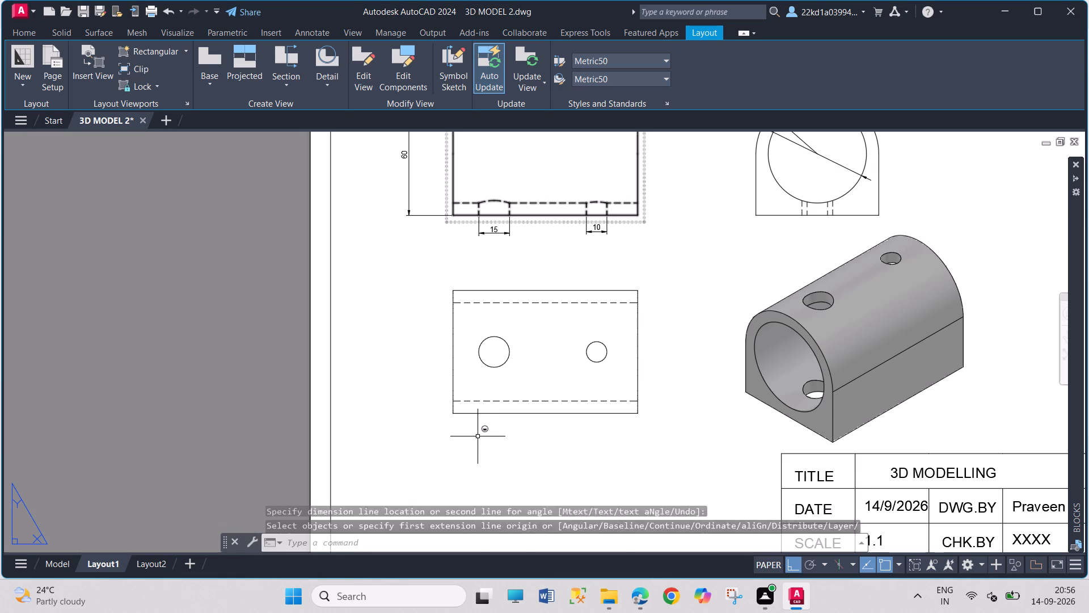
{"action": "key", "text": "Escape"}
{"action": "type", "text": "dd"}
{"action": "key", "text": "i"}
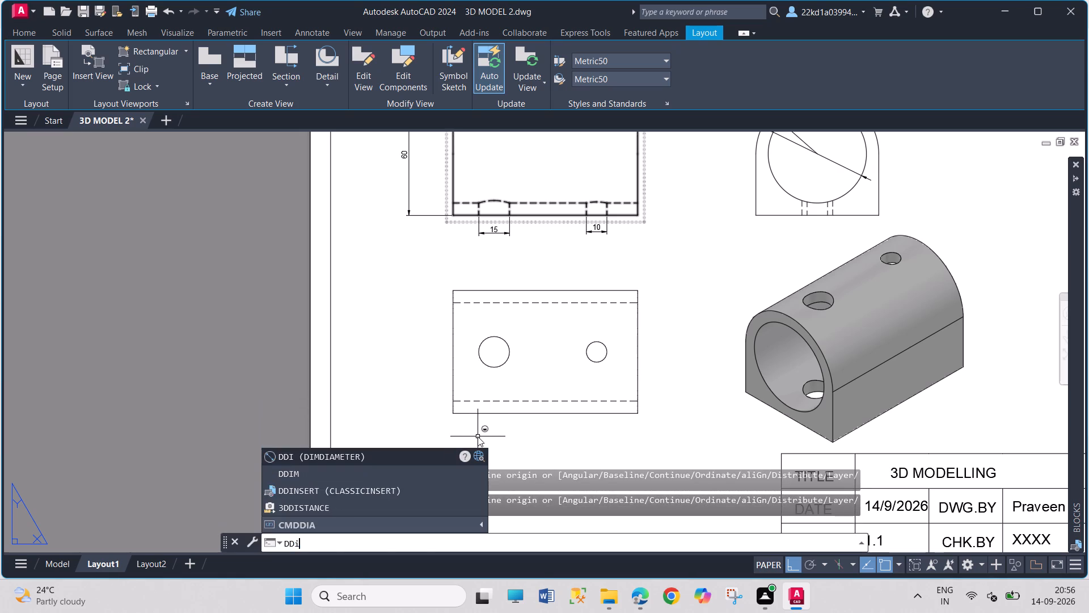
{"action": "key", "text": "Return"}
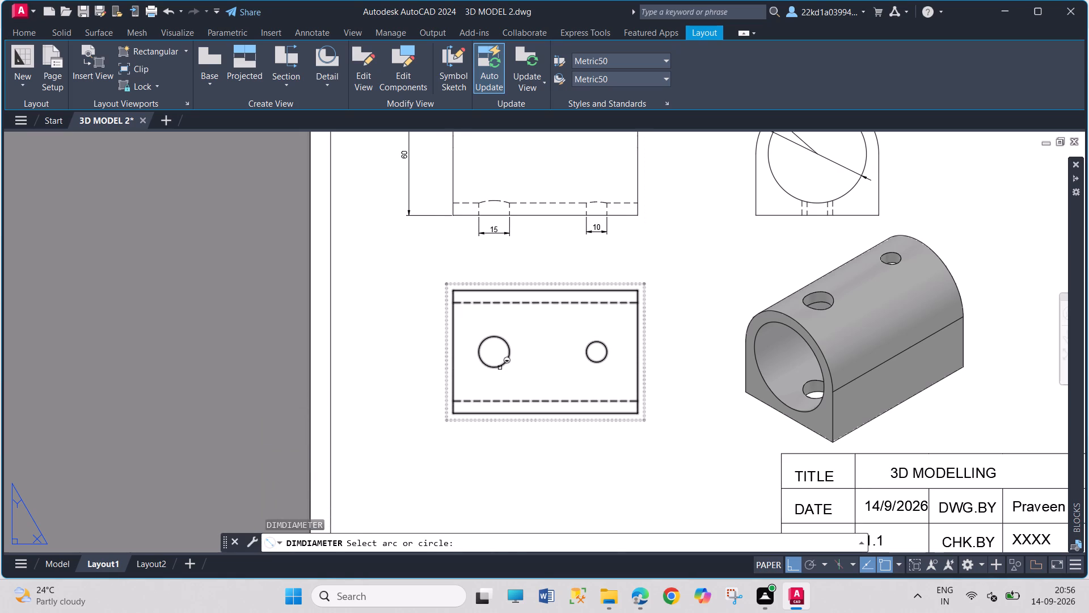
{"action": "left_click", "coordinate": [500, 368]}
{"action": "left_click", "coordinate": [429, 342]}
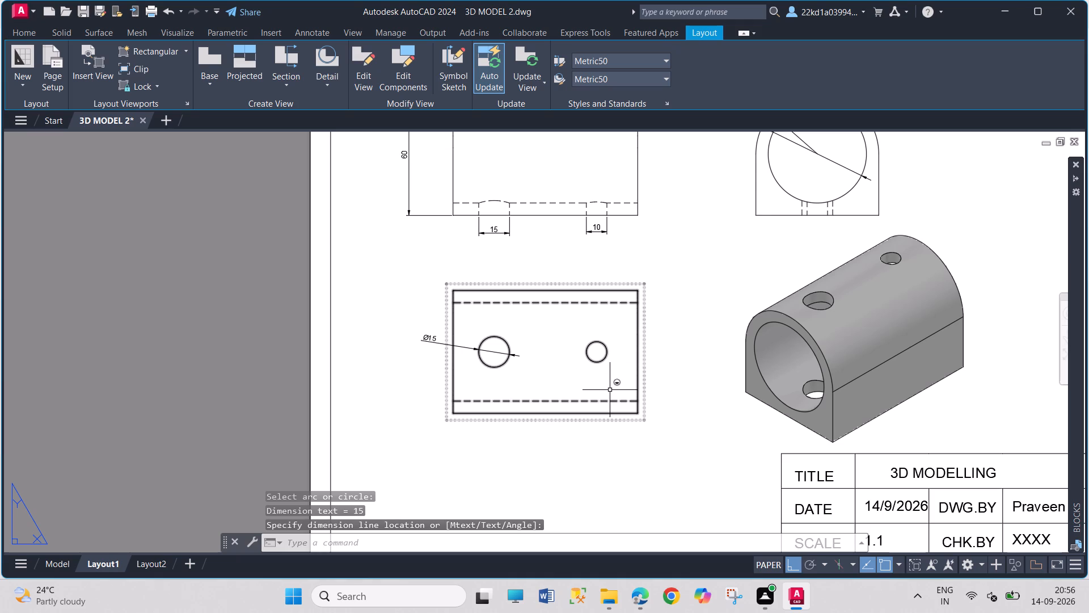
{"action": "type", "text": "dd"}
{"action": "key", "text": "i"}
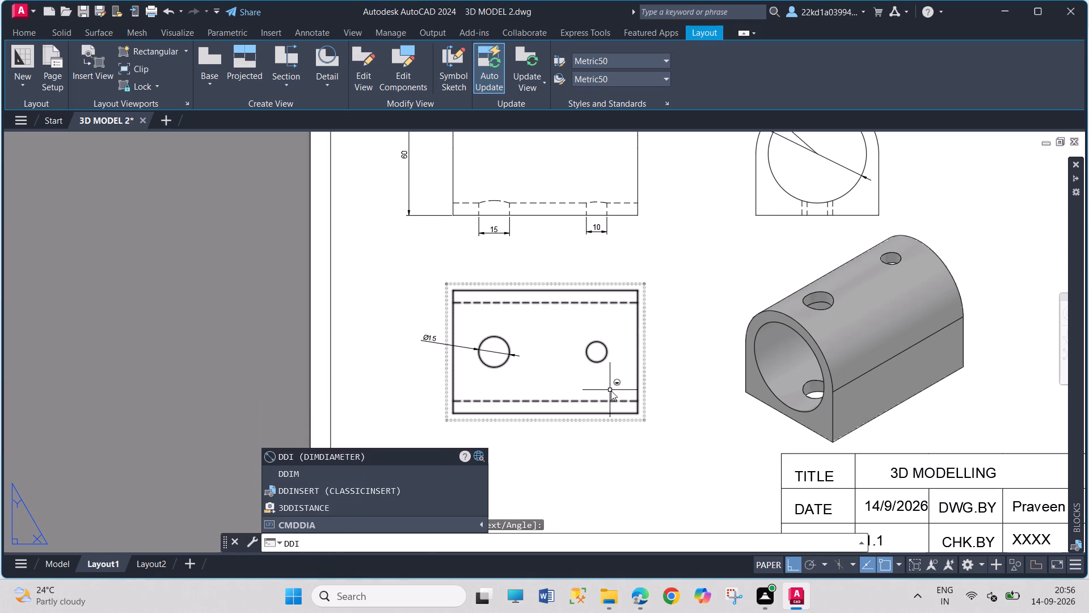
{"action": "key", "text": "Return"}
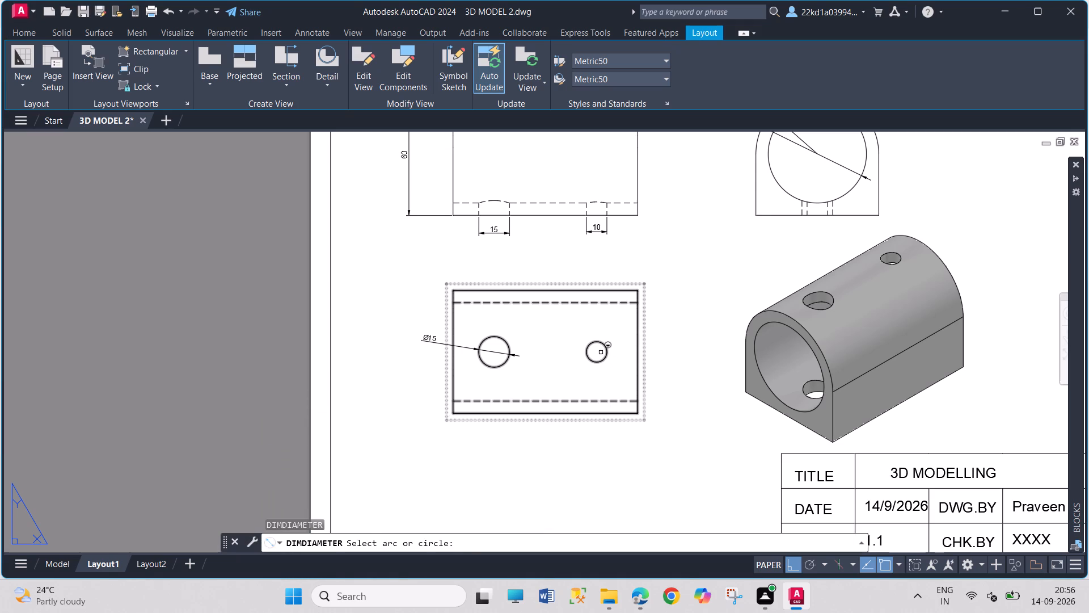
{"action": "left_click", "coordinate": [603, 351]}
{"action": "left_click", "coordinate": [604, 351]}
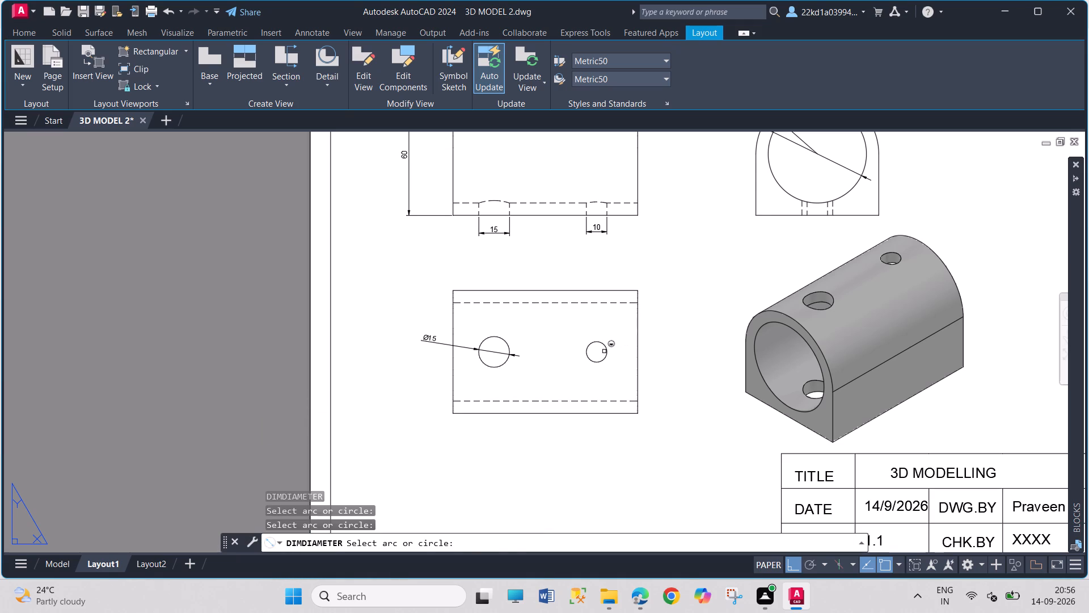
{"action": "left_click", "coordinate": [608, 350]}
{"action": "left_click", "coordinate": [675, 327]}
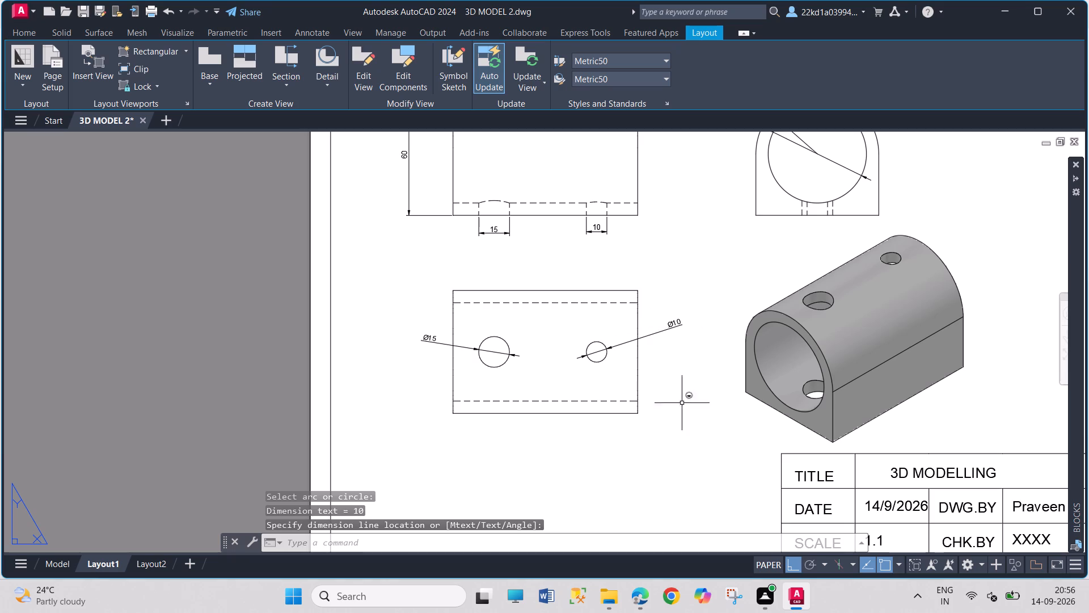
{"action": "key", "text": "Escape"}
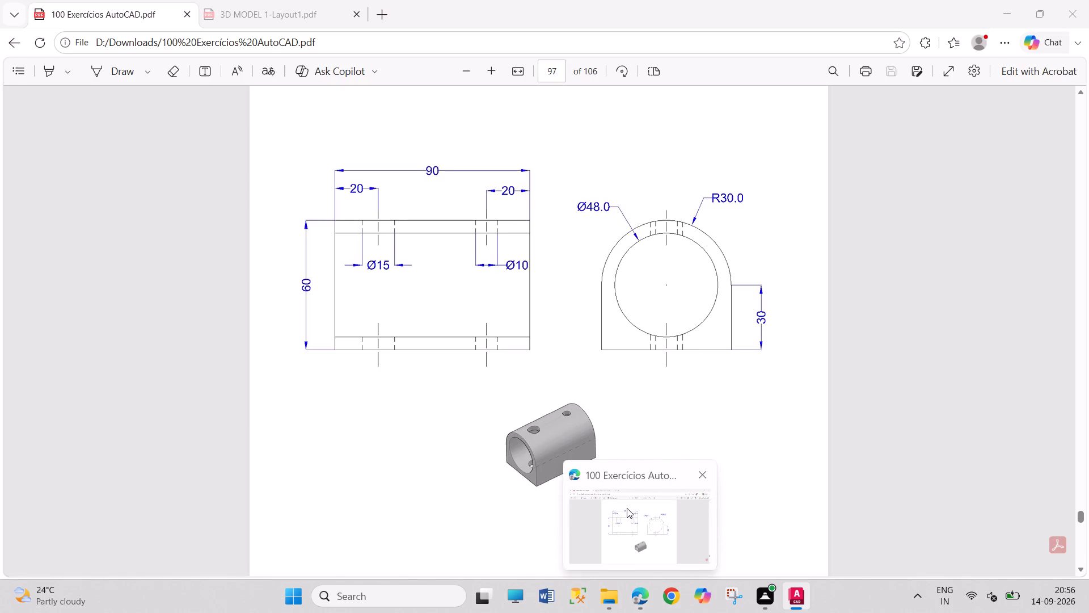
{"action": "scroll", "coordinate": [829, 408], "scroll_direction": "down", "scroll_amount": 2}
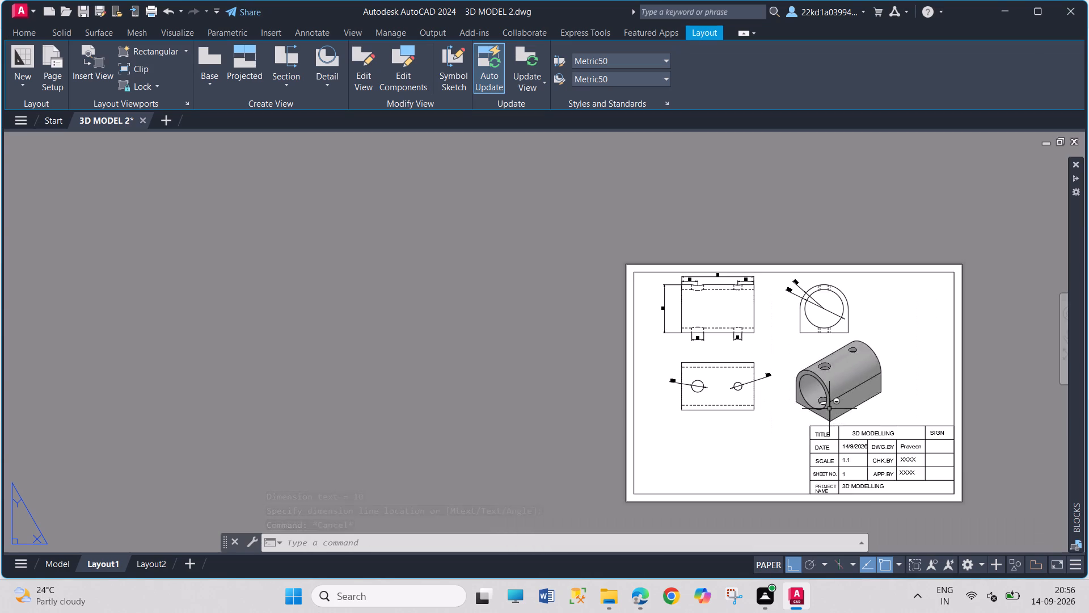
Dimension the straight side's height in the end view, from the base corner to the arc's start, placing it outside the view's right side.
{"action": "scroll", "coordinate": [910, 349], "scroll_direction": "up", "scroll_amount": 2}
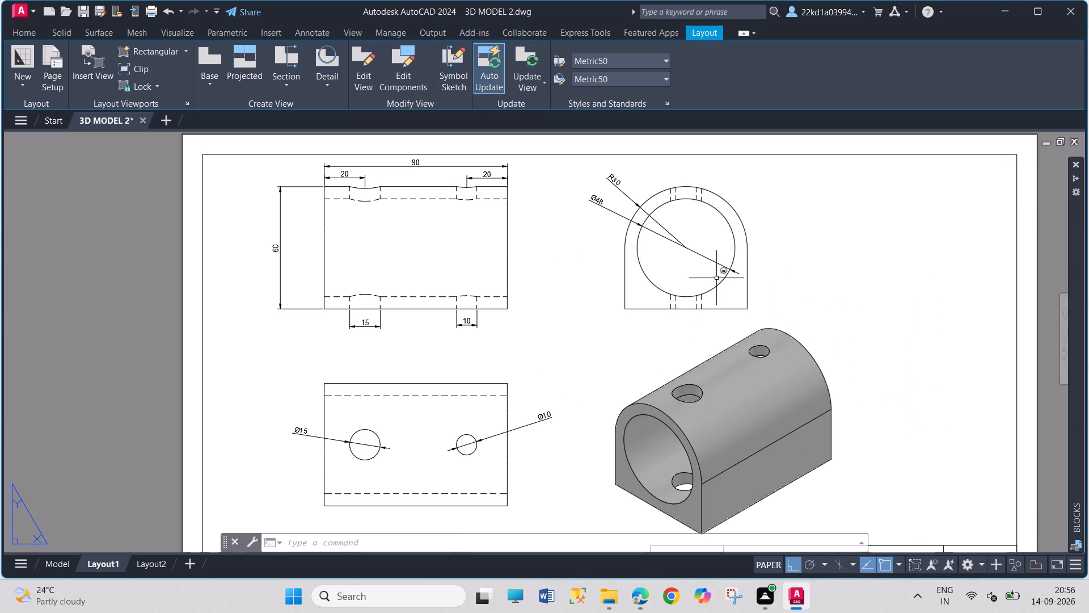
{"action": "key", "text": "d"}
{"action": "key", "text": "i"}
{"action": "key", "text": "m"}
{"action": "key", "text": "Return"}
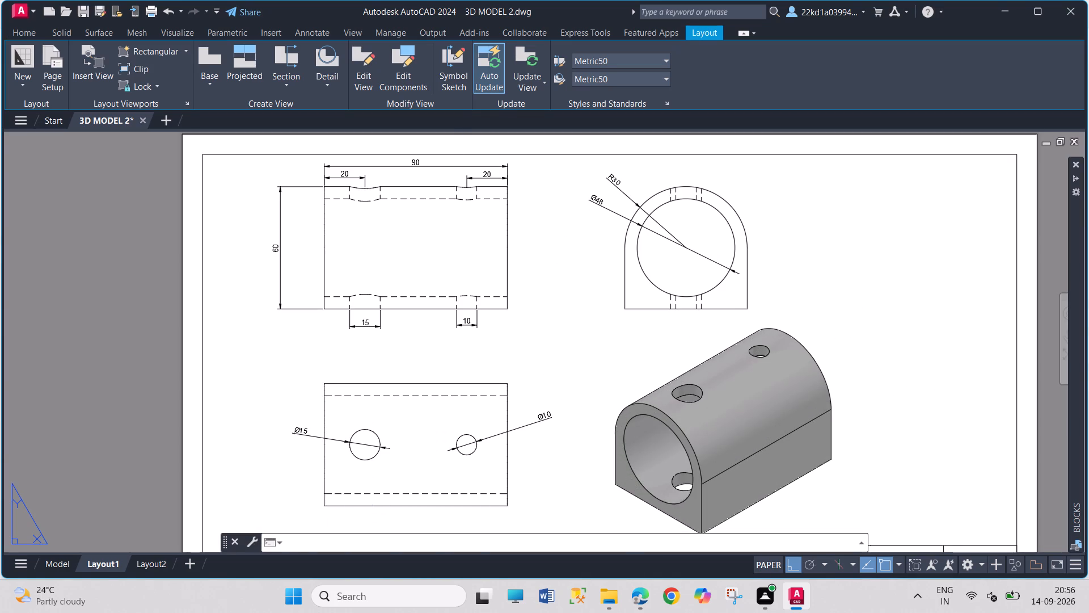
{"action": "left_click", "coordinate": [745, 310]}
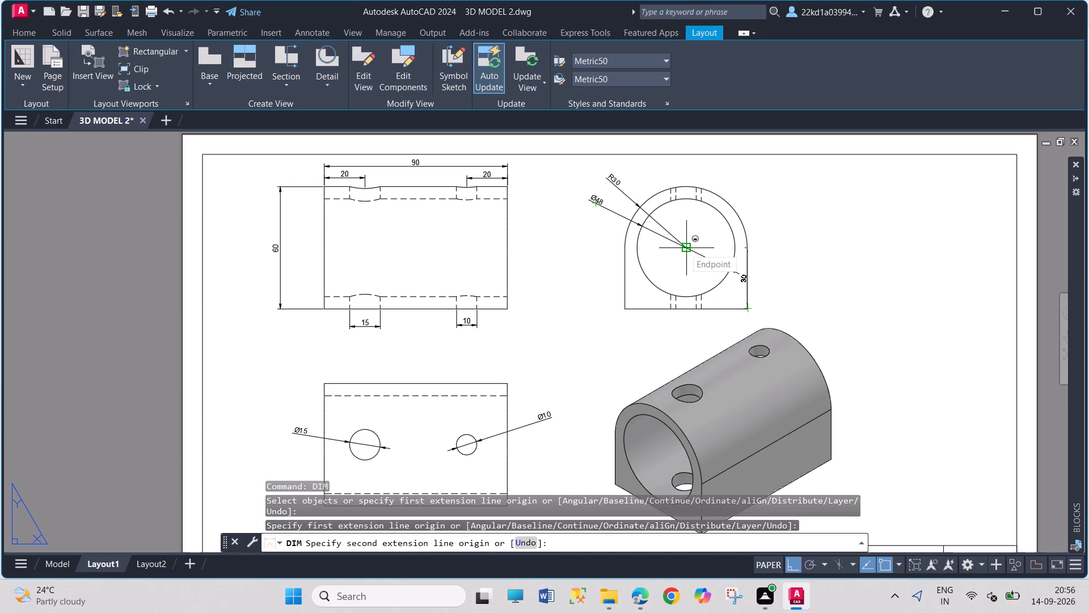
{"action": "left_click", "coordinate": [752, 246]}
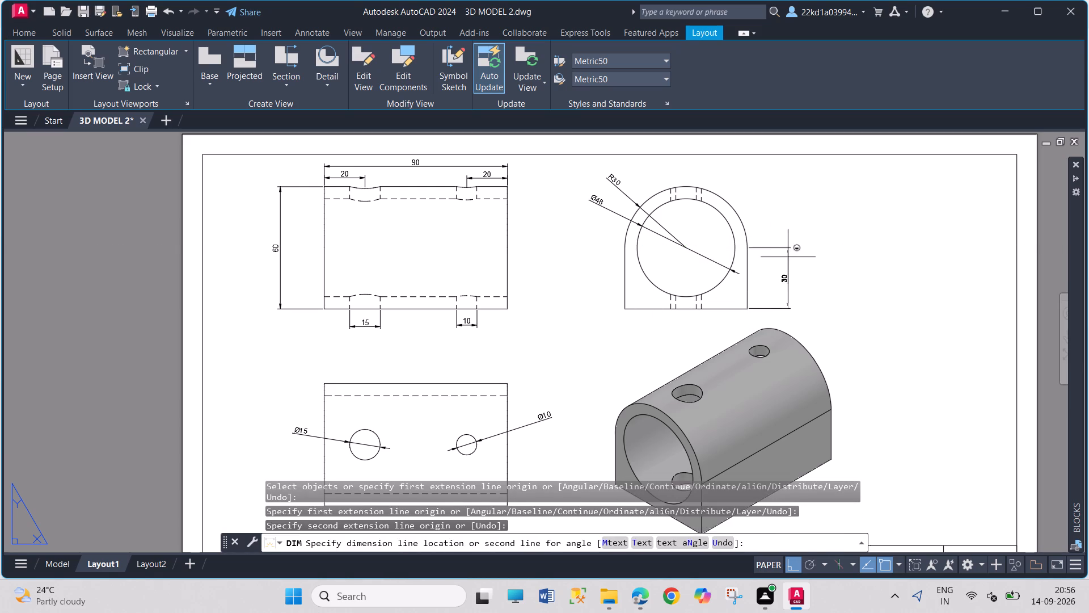
{"action": "left_click", "coordinate": [798, 263]}
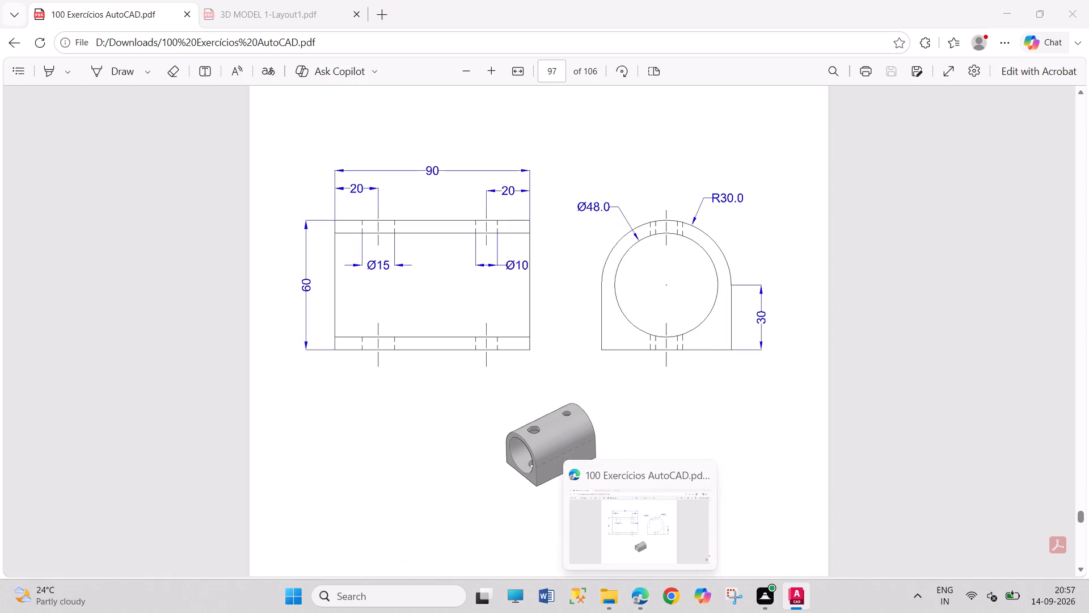
Dimension the end view's overall base width between its two bottom corners, placing the dimension just below the view.
{"action": "scroll", "coordinate": [510, 303], "scroll_direction": "down", "scroll_amount": 1}
{"action": "scroll", "coordinate": [470, 380], "scroll_direction": "down", "scroll_amount": 1}
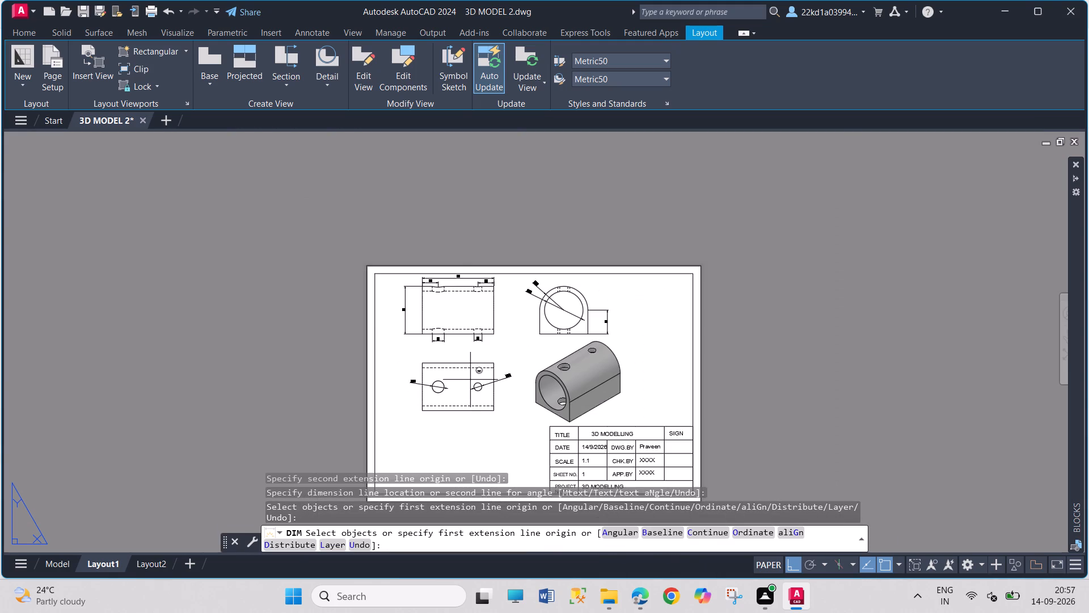
{"action": "scroll", "coordinate": [466, 403], "scroll_direction": "up", "scroll_amount": 2}
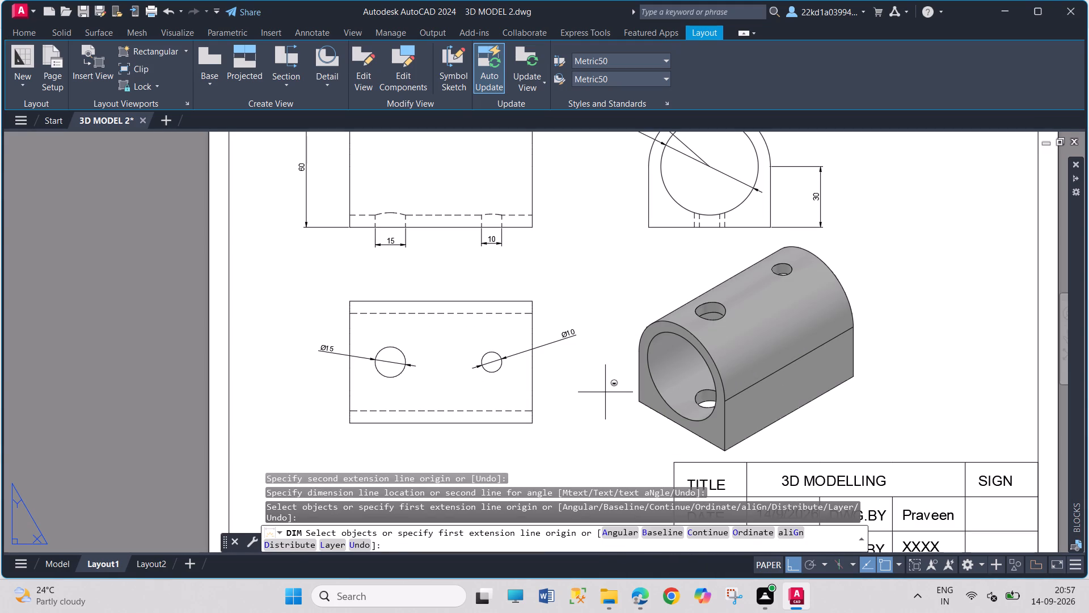
{"action": "scroll", "coordinate": [600, 388], "scroll_direction": "down", "scroll_amount": 1}
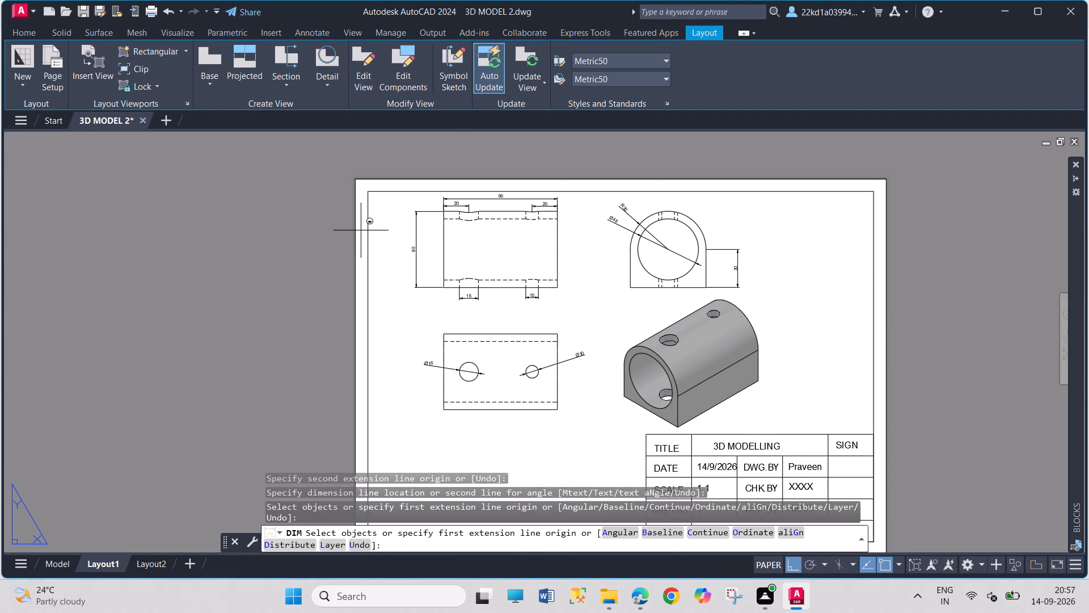
{"action": "left_click", "coordinate": [698, 287]}
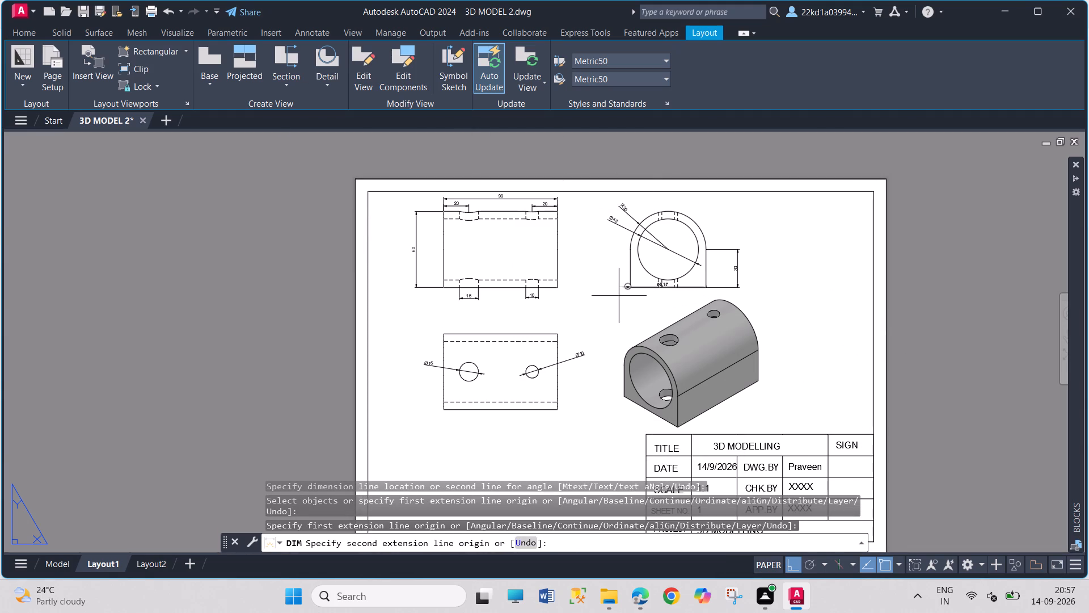
{"action": "left_click", "coordinate": [630, 287]}
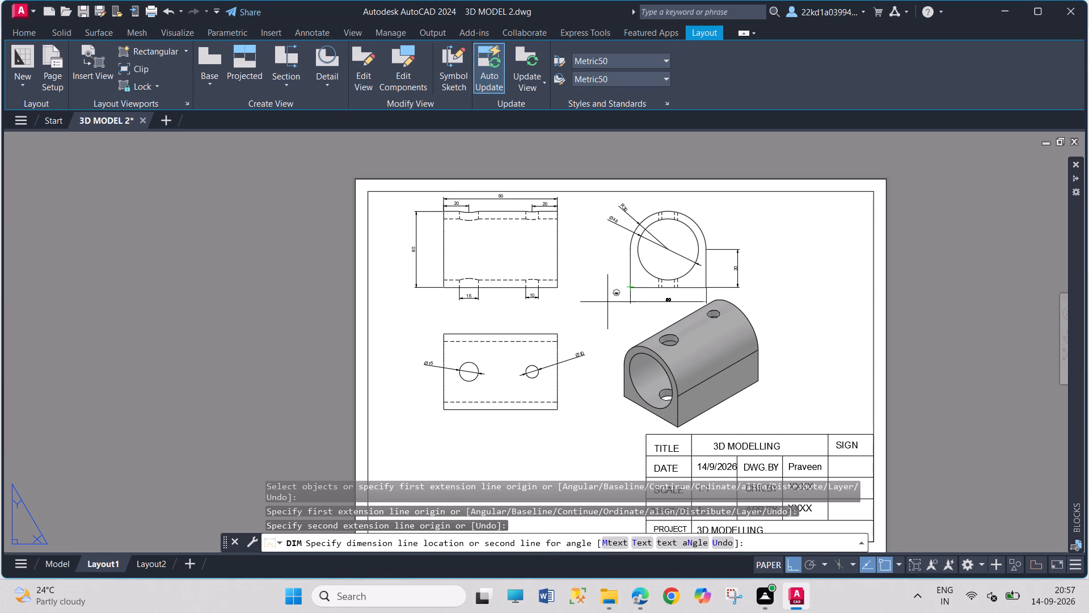
{"action": "left_click", "coordinate": [607, 300]}
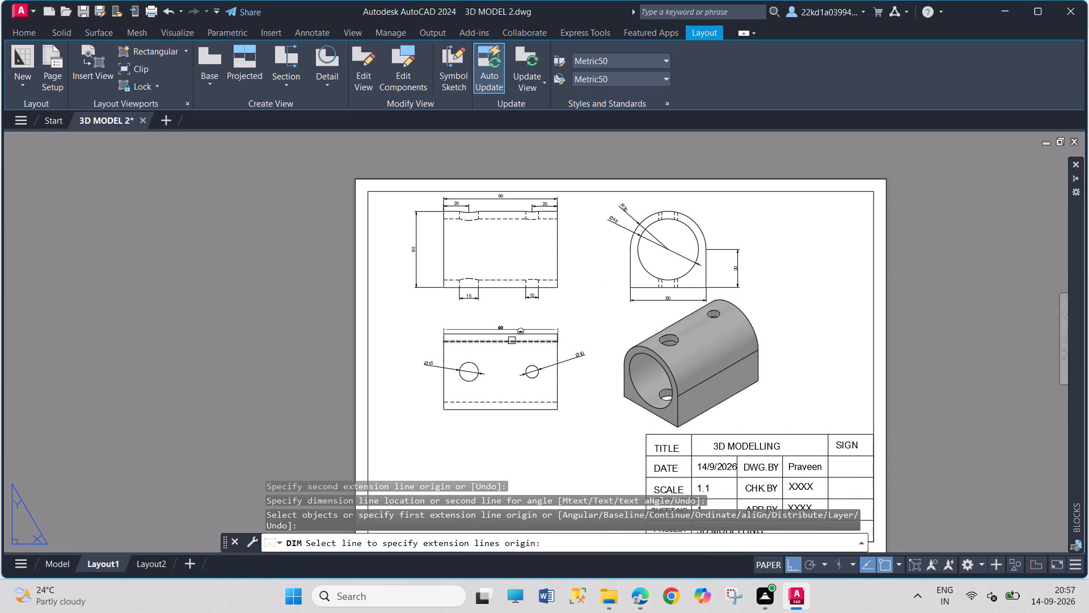
{"action": "key", "text": "Escape"}
{"action": "key", "text": "Escape"}
{"action": "key", "text": "Escape"}
{"action": "key", "text": "Escape"}
{"action": "key", "text": "Escape"}
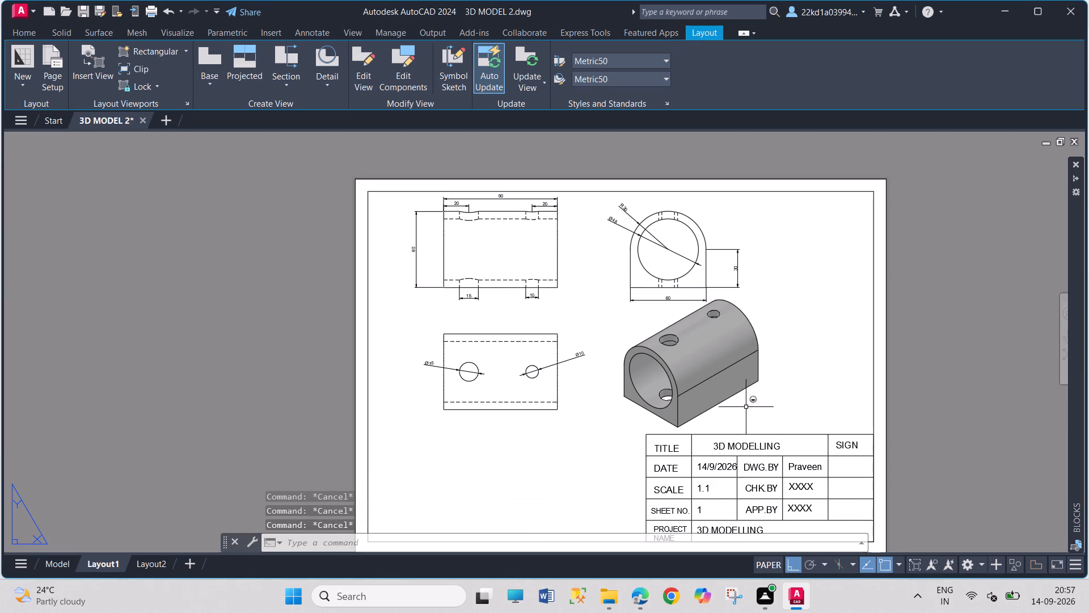
{"action": "key", "text": "Escape"}
Examine the whole Layout1 sheet to check the arrangement of the views, dimensions and title block.
{"action": "scroll", "coordinate": [623, 234], "scroll_direction": "up", "scroll_amount": 2}
{"action": "scroll", "coordinate": [623, 234], "scroll_direction": "down", "scroll_amount": 3}
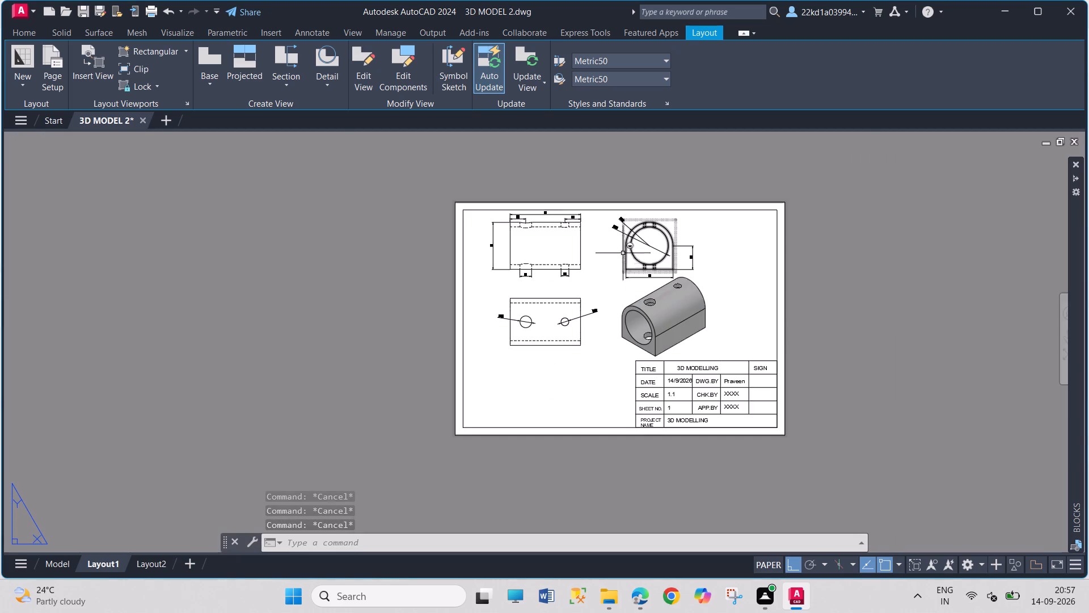
{"action": "scroll", "coordinate": [694, 365], "scroll_direction": "down", "scroll_amount": 2}
{"action": "scroll", "coordinate": [771, 414], "scroll_direction": "down", "scroll_amount": 2}
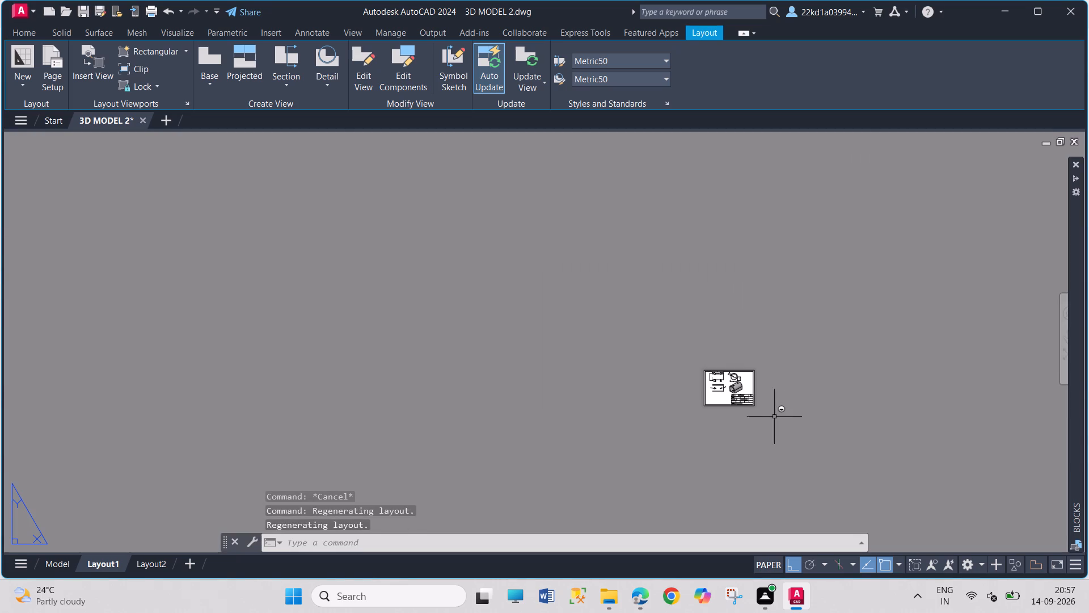
{"action": "scroll", "coordinate": [805, 426], "scroll_direction": "up", "scroll_amount": 2}
{"action": "scroll", "coordinate": [775, 383], "scroll_direction": "up", "scroll_amount": 1}
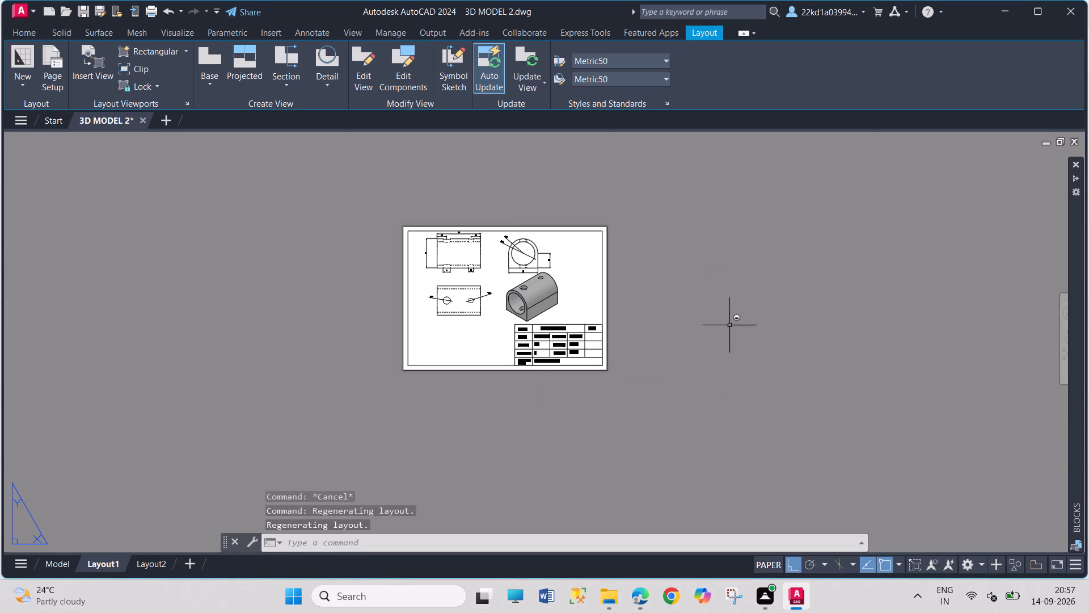
{"action": "scroll", "coordinate": [482, 210], "scroll_direction": "up", "scroll_amount": 2}
{"action": "scroll", "coordinate": [482, 210], "scroll_direction": "down", "scroll_amount": 2}
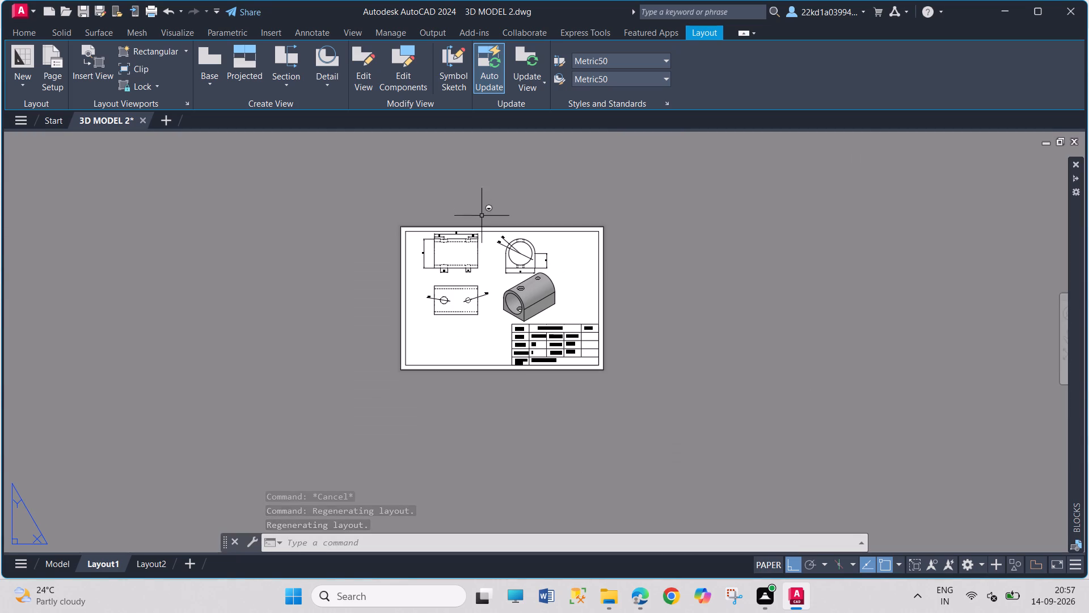
Move the shaded isometric view slightly straight down, away from the width dimension beneath the end view.
{"action": "scroll", "coordinate": [490, 279], "scroll_direction": "up", "scroll_amount": 1}
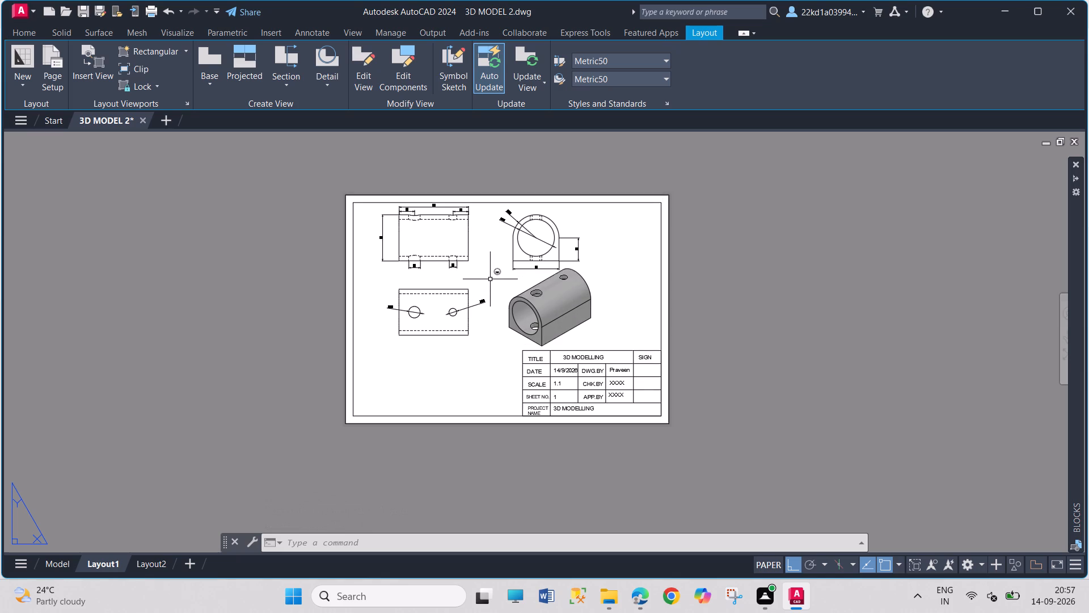
{"action": "scroll", "coordinate": [490, 279], "scroll_direction": "up", "scroll_amount": 1}
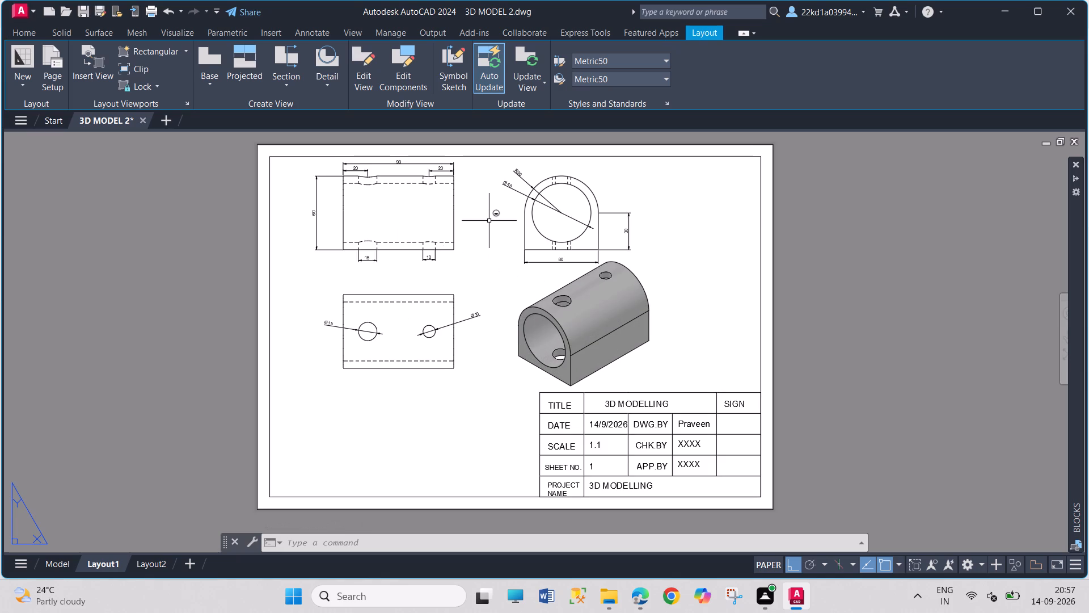
{"action": "scroll", "coordinate": [451, 138], "scroll_direction": "up", "scroll_amount": 1}
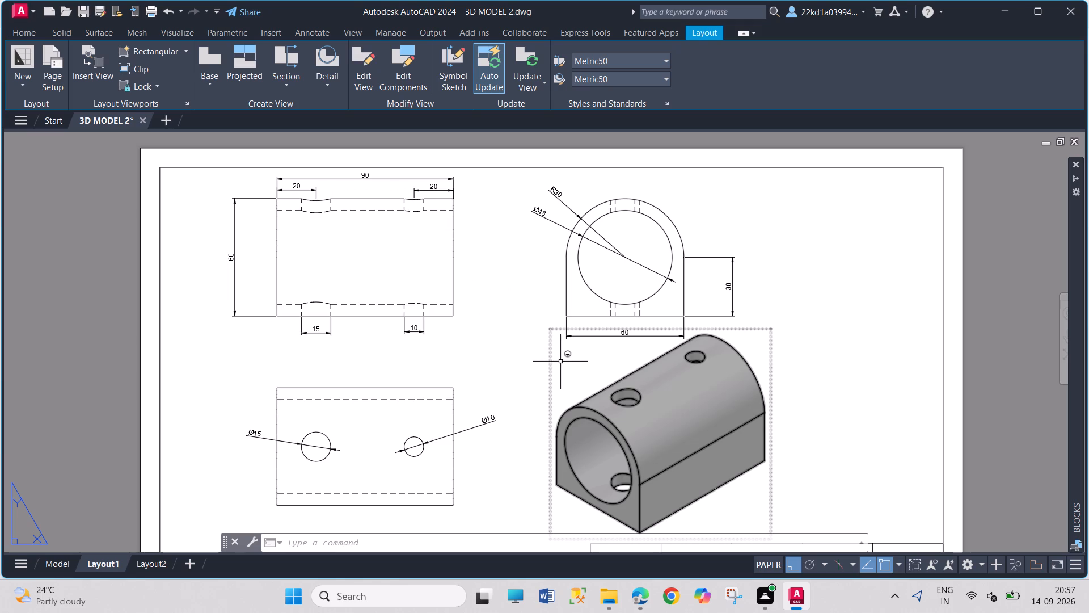
{"action": "left_click_drag", "start_coordinate": [550, 358], "coordinate": [560, 370]}
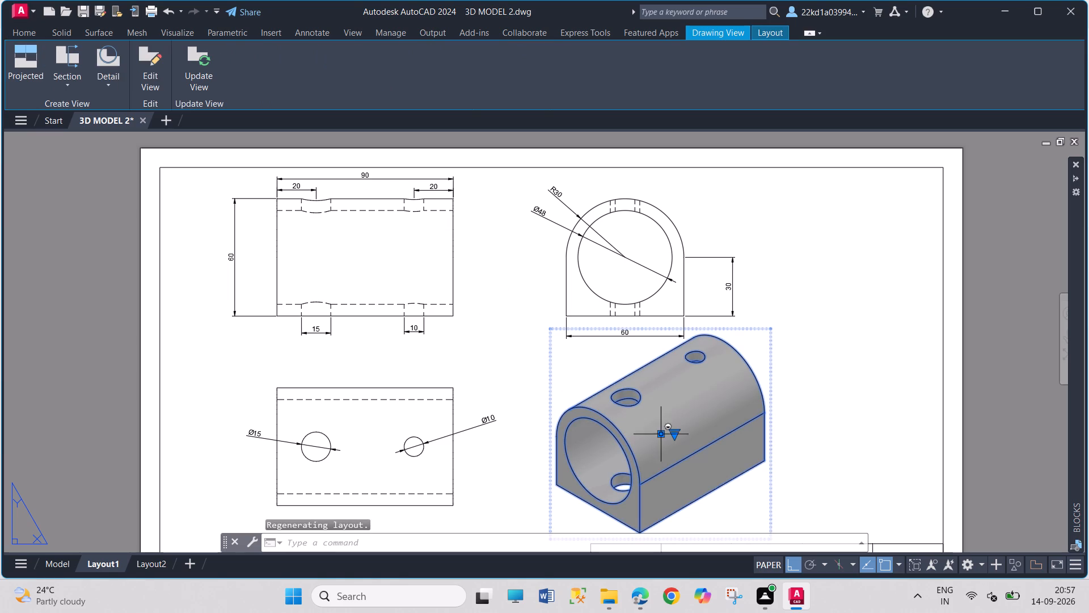
{"action": "left_click", "coordinate": [659, 434]}
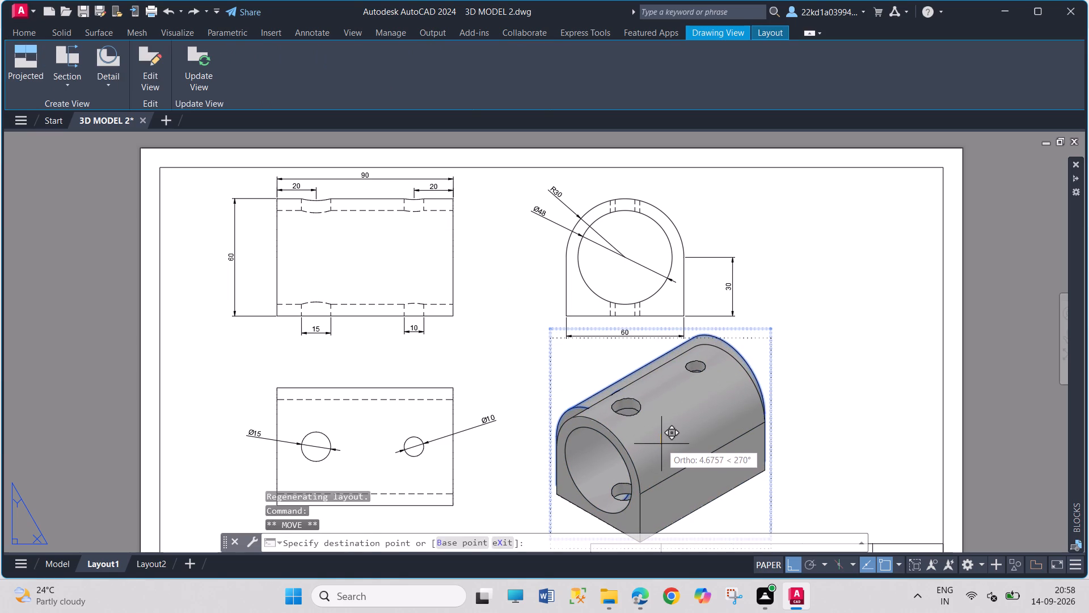
{"action": "left_click", "coordinate": [662, 442]}
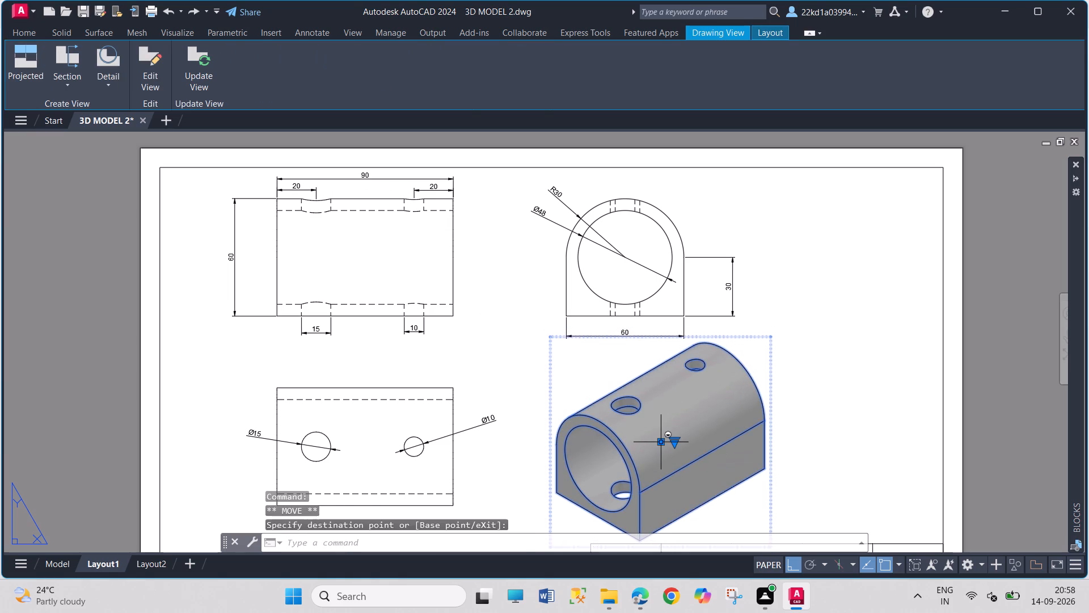
{"action": "left_click", "coordinate": [76, 206]}
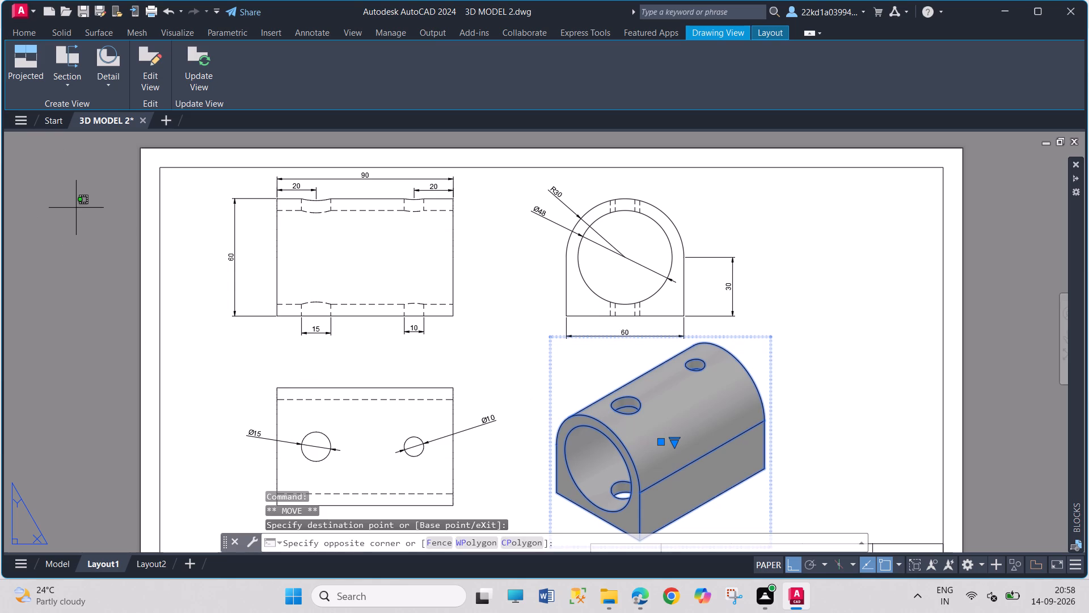
{"action": "left_click", "coordinate": [122, 308]}
{"action": "left_click", "coordinate": [84, 254]}
{"action": "left_click", "coordinate": [134, 351]}
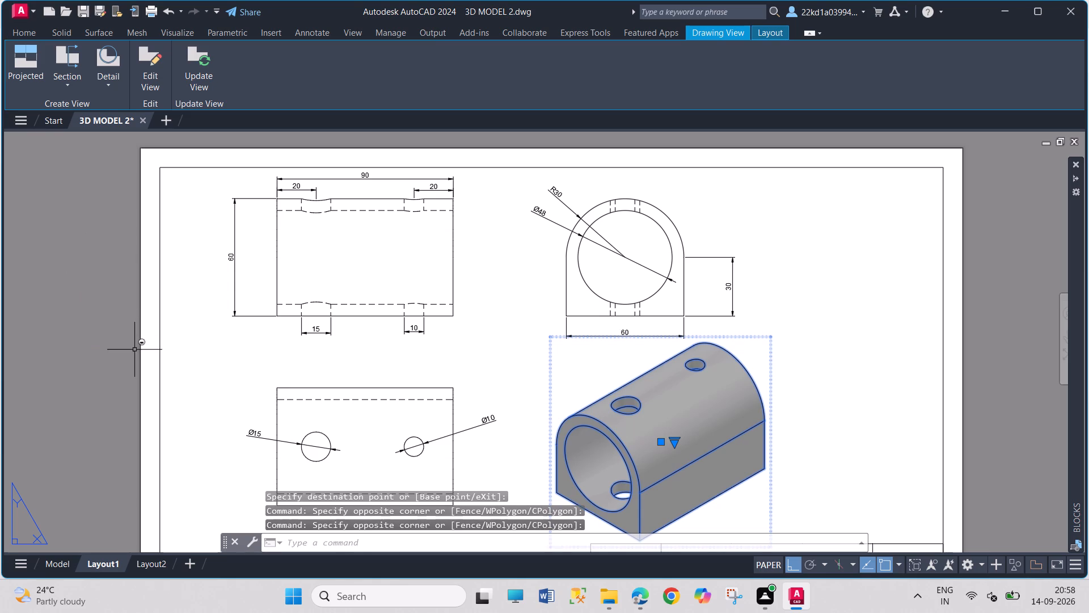
{"action": "left_click", "coordinate": [71, 243]}
{"action": "left_click", "coordinate": [111, 299]}
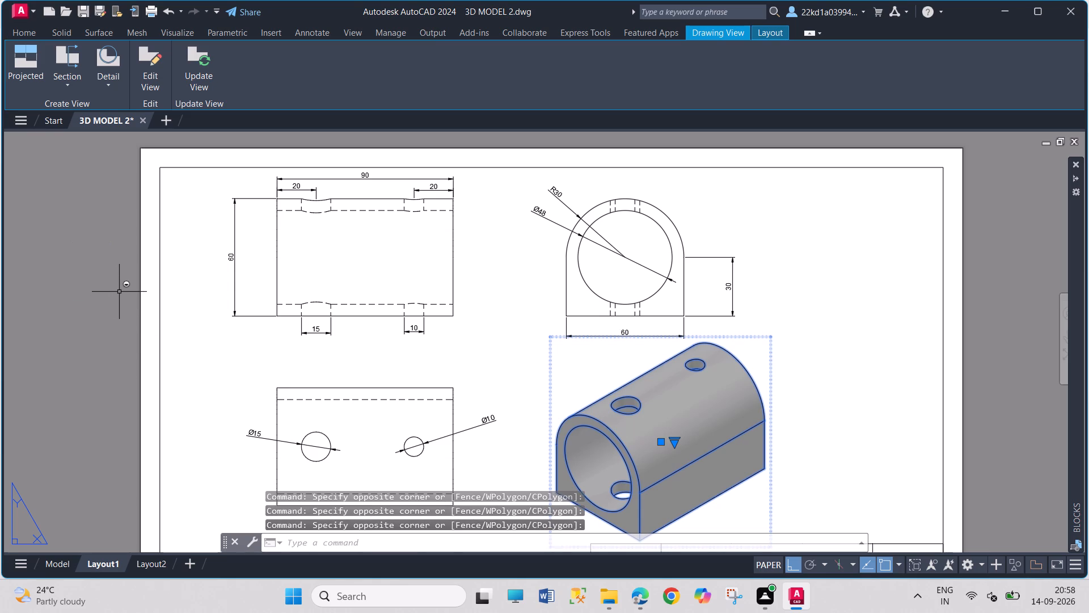
Save the 3D MODEL 2 drawing.
{"action": "key", "text": "ctrl+s"}
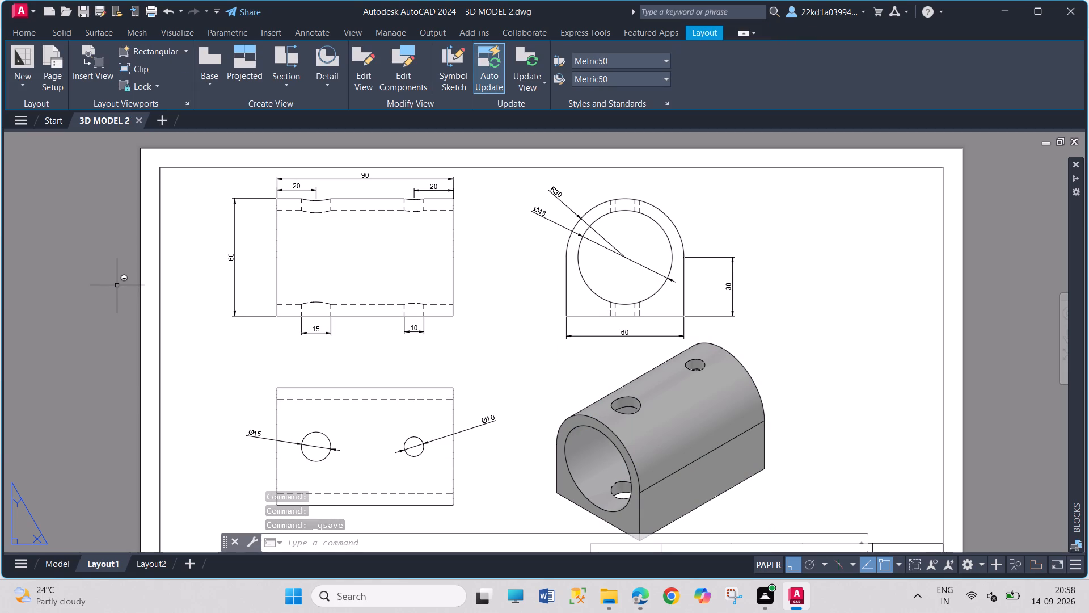
Plot Layout1 with the DWG To PDF.pc3 plotter, keeping the ISO full bleed A3 paper and monochrome.ctb plot style.
{"action": "key", "text": "ctrl+p"}
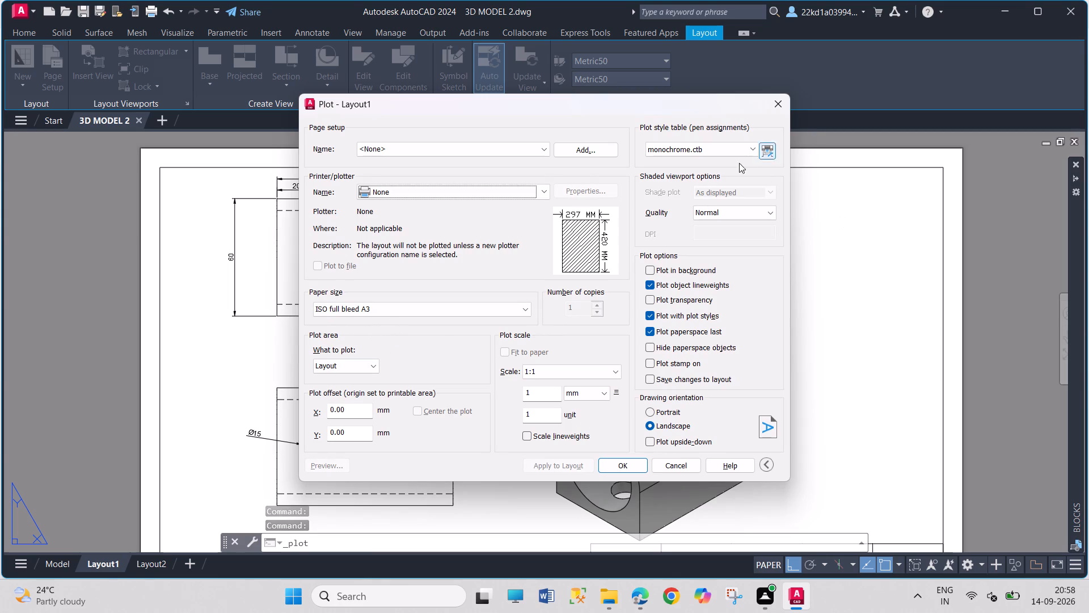
{"action": "left_click", "coordinate": [639, 459]}
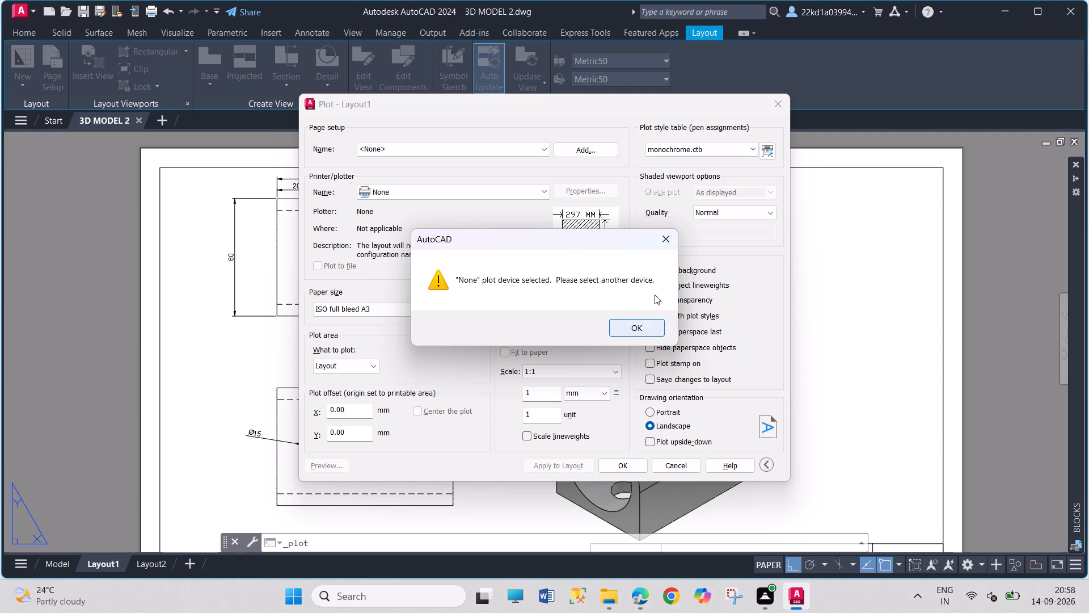
{"action": "left_click", "coordinate": [671, 234]}
{"action": "left_click", "coordinate": [505, 191]}
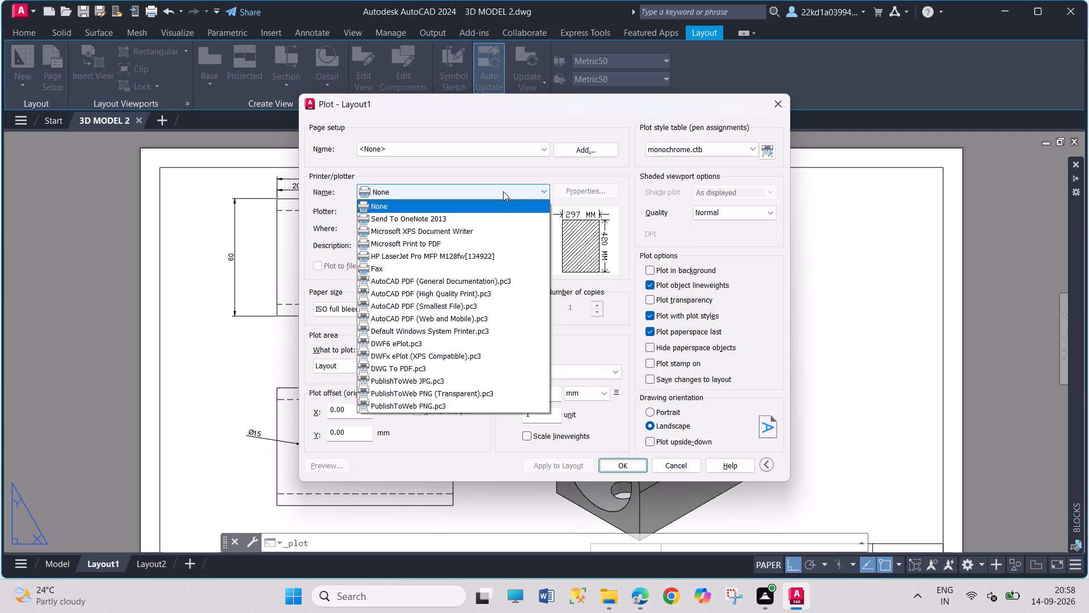
{"action": "left_click", "coordinate": [465, 367]}
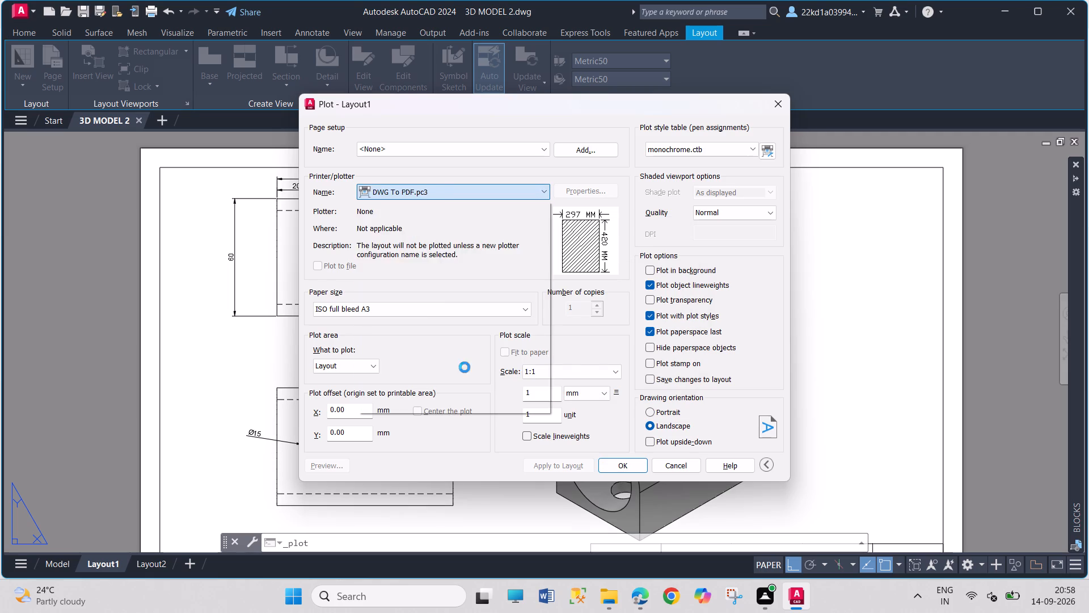
{"action": "left_click", "coordinate": [628, 461]}
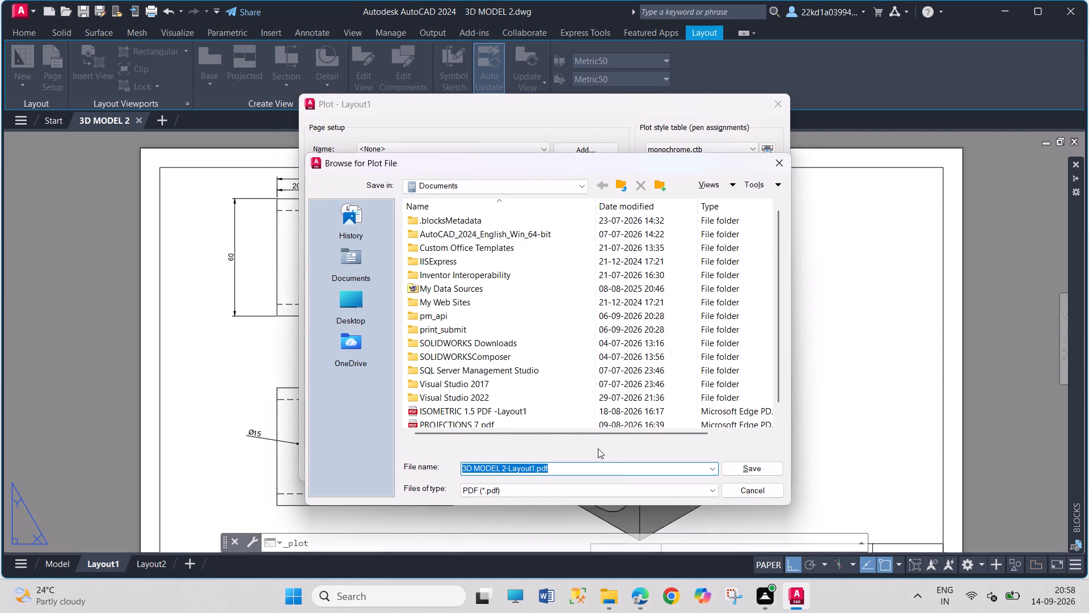
Save the plot as 3D MODEL 2-Layout1.pdf in the AUTOCAD CADDESK folder inside DESKTOP2 on the MOTHER (D:) drive.
{"action": "left_click", "coordinate": [358, 300]}
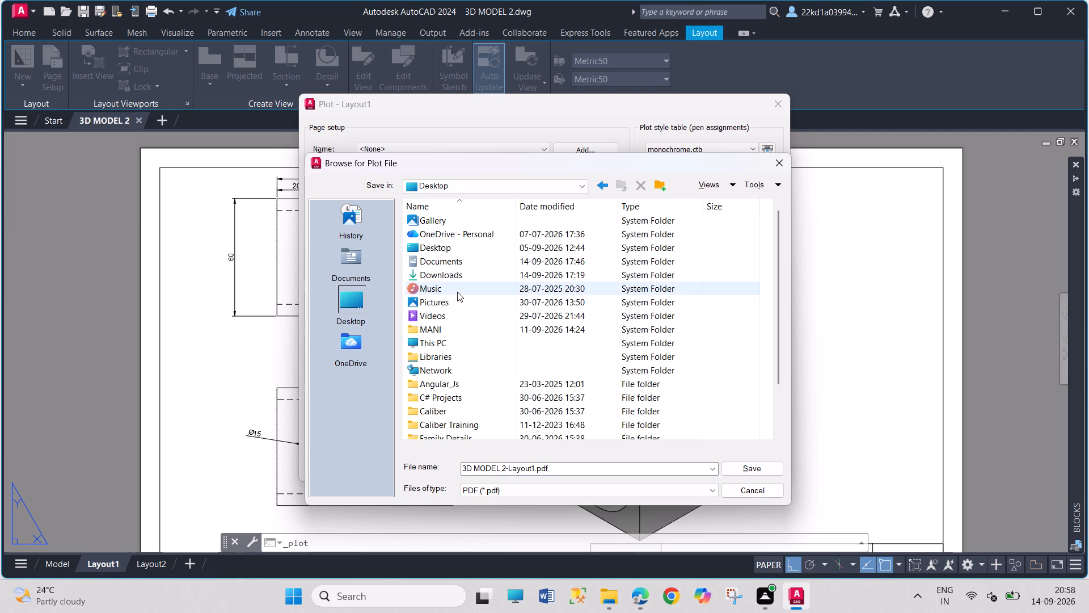
{"action": "left_click", "coordinate": [493, 346]}
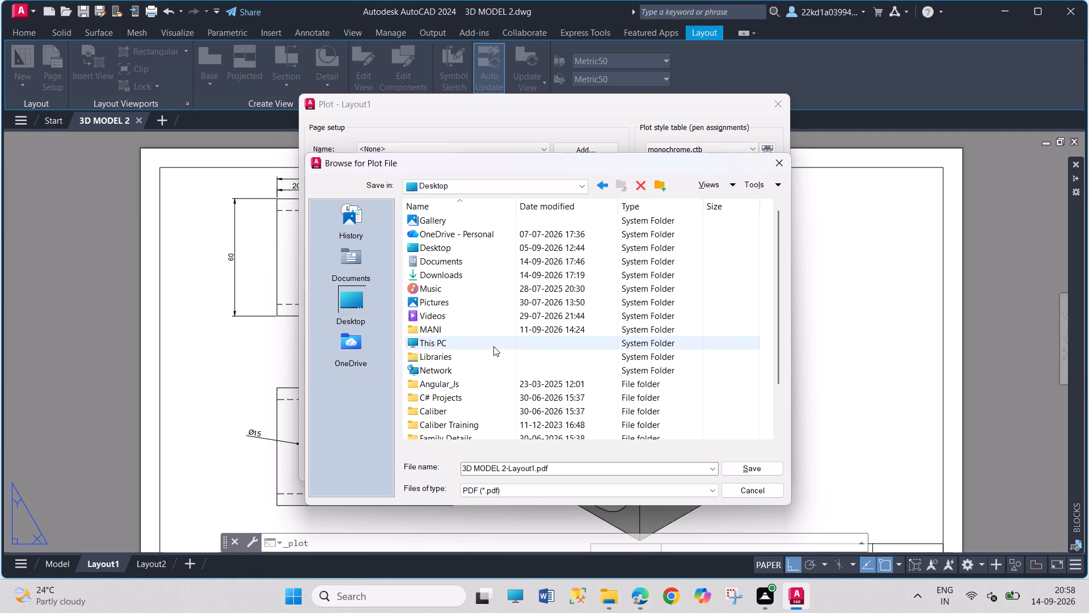
{"action": "double_click", "coordinate": [493, 346]}
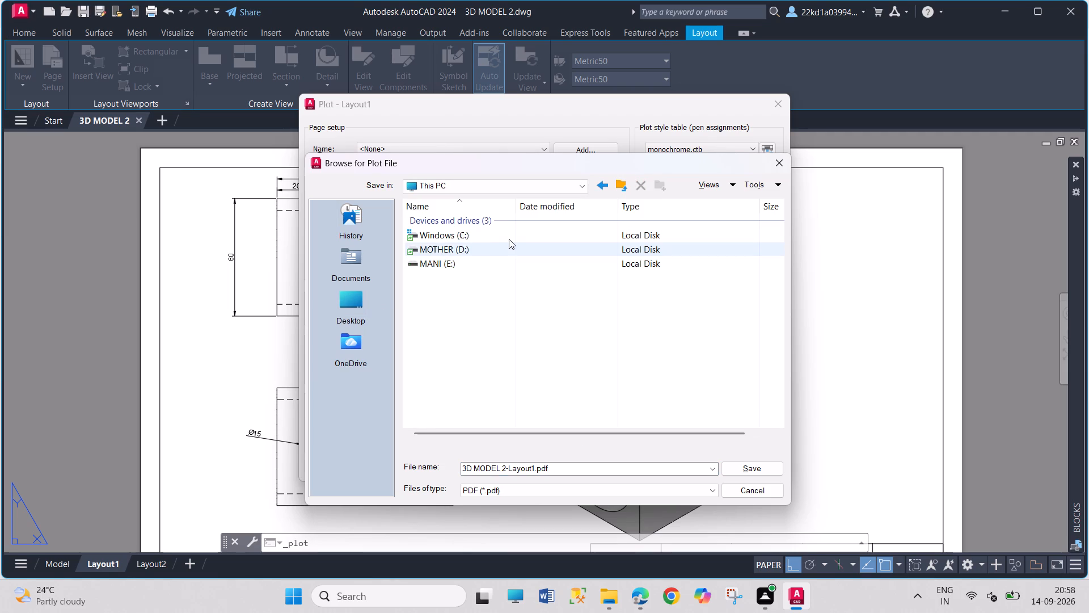
{"action": "double_click", "coordinate": [509, 248]}
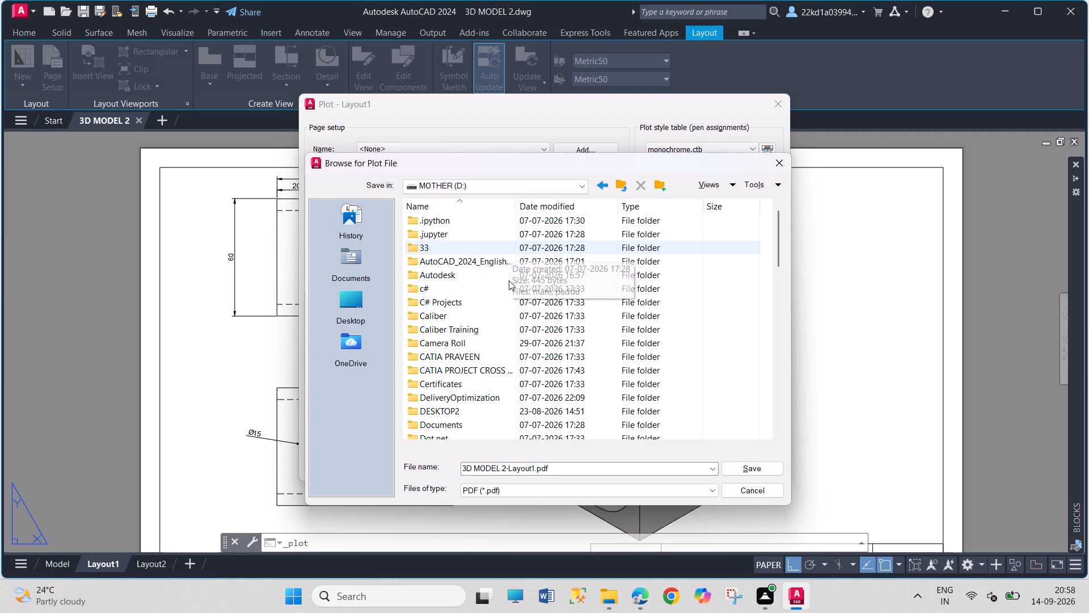
{"action": "scroll", "coordinate": [512, 359], "scroll_direction": "down", "scroll_amount": 1}
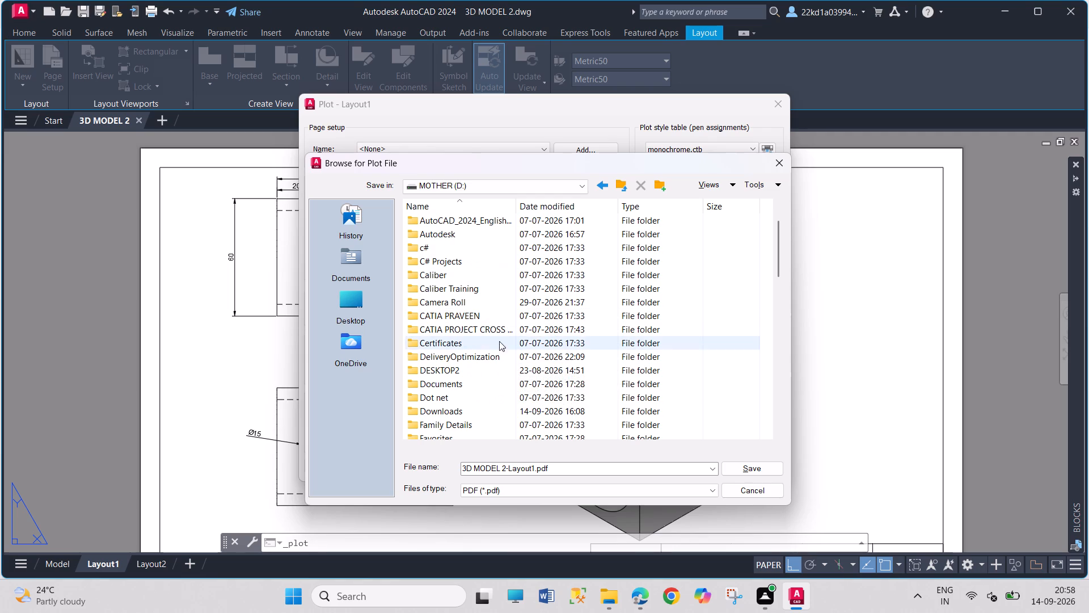
{"action": "double_click", "coordinate": [501, 367]}
{"action": "double_click", "coordinate": [483, 222]}
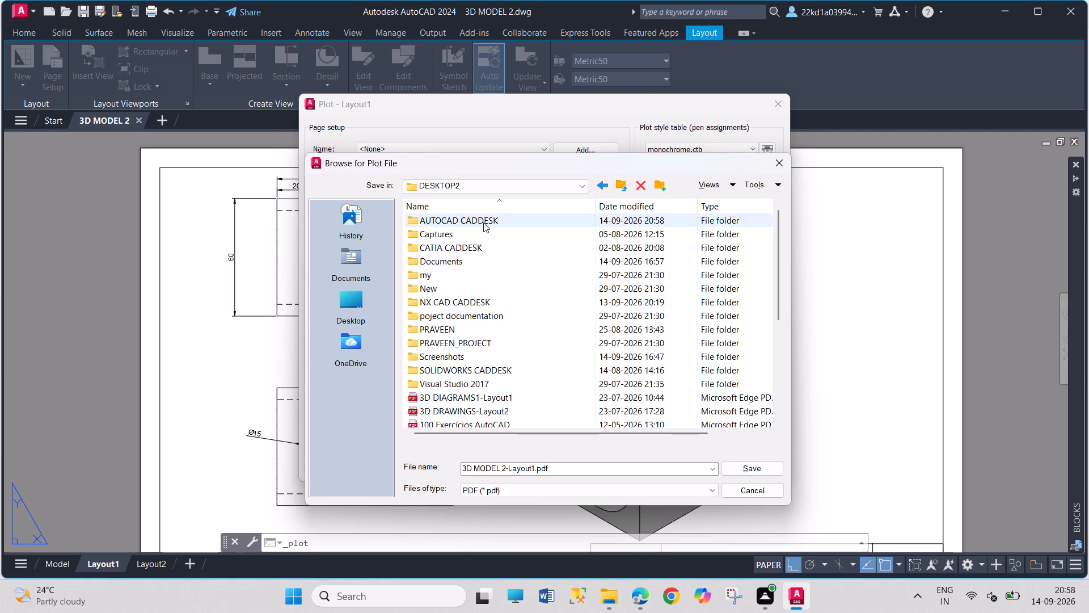
{"action": "left_click", "coordinate": [555, 463]}
{"action": "left_click", "coordinate": [555, 463]}
{"action": "left_click", "coordinate": [556, 470]}
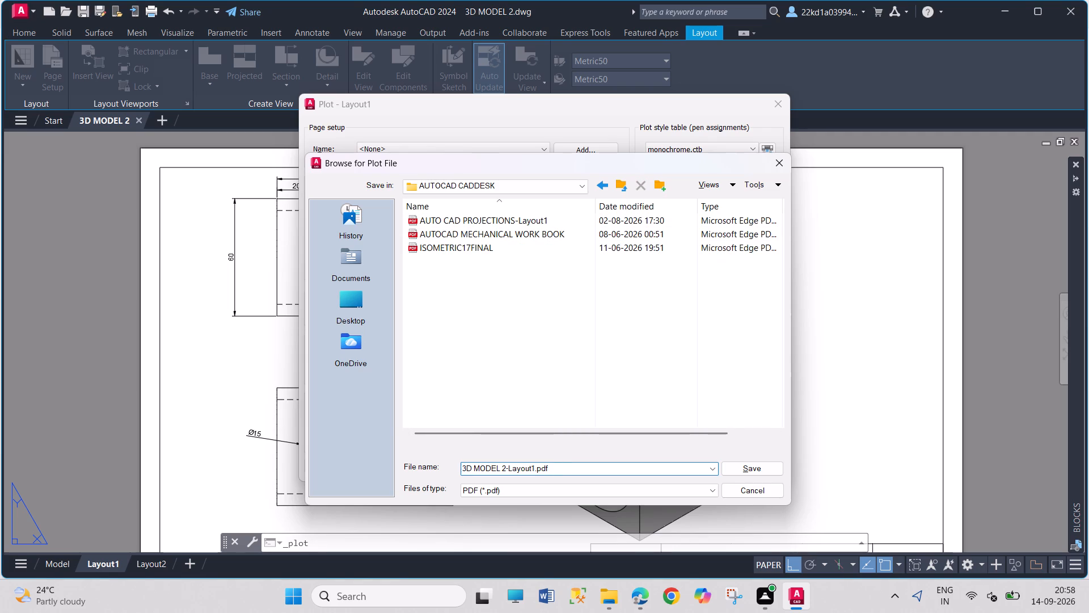
{"action": "left_click", "coordinate": [739, 470]}
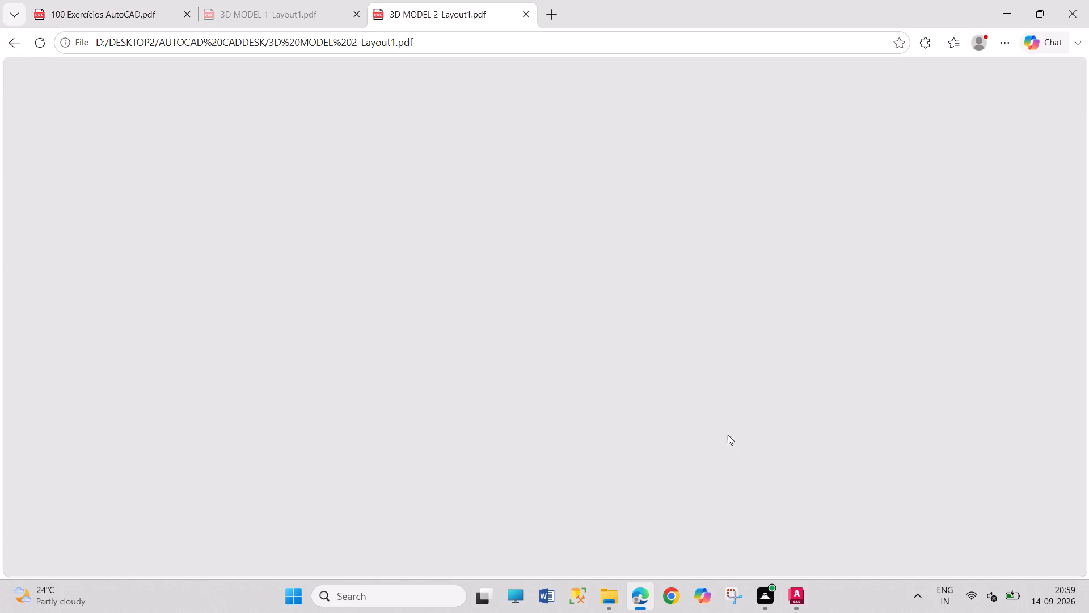
Check the plotted 3D MODEL 2-Layout1 PDF against the earlier 3D MODEL 1-Layout1 PDF.
{"action": "left_click", "coordinate": [281, 6]}
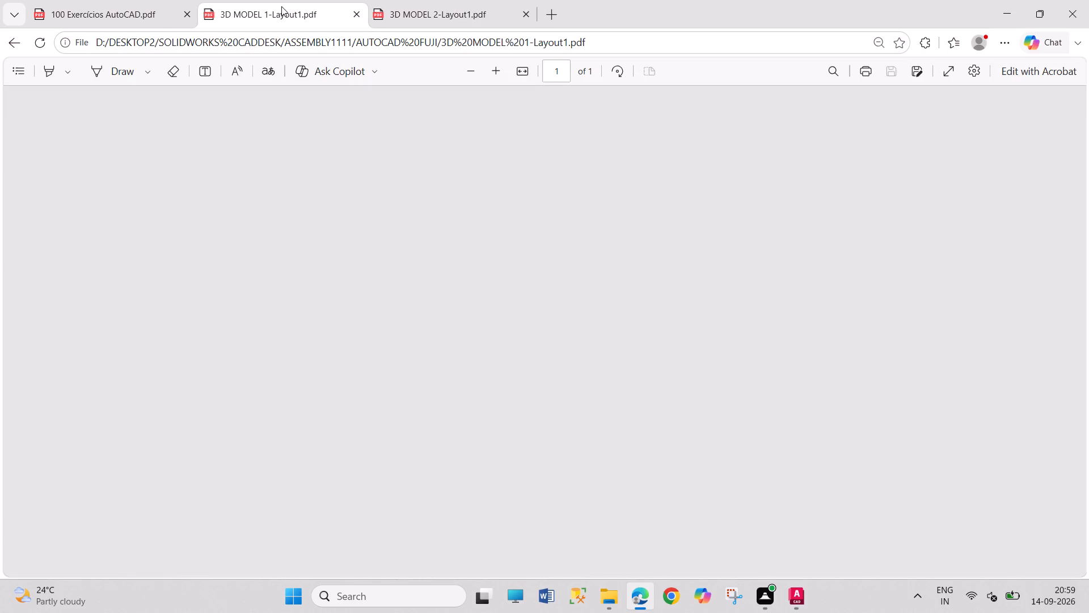
{"action": "scroll", "coordinate": [551, 233], "scroll_direction": "down", "scroll_amount": 6}
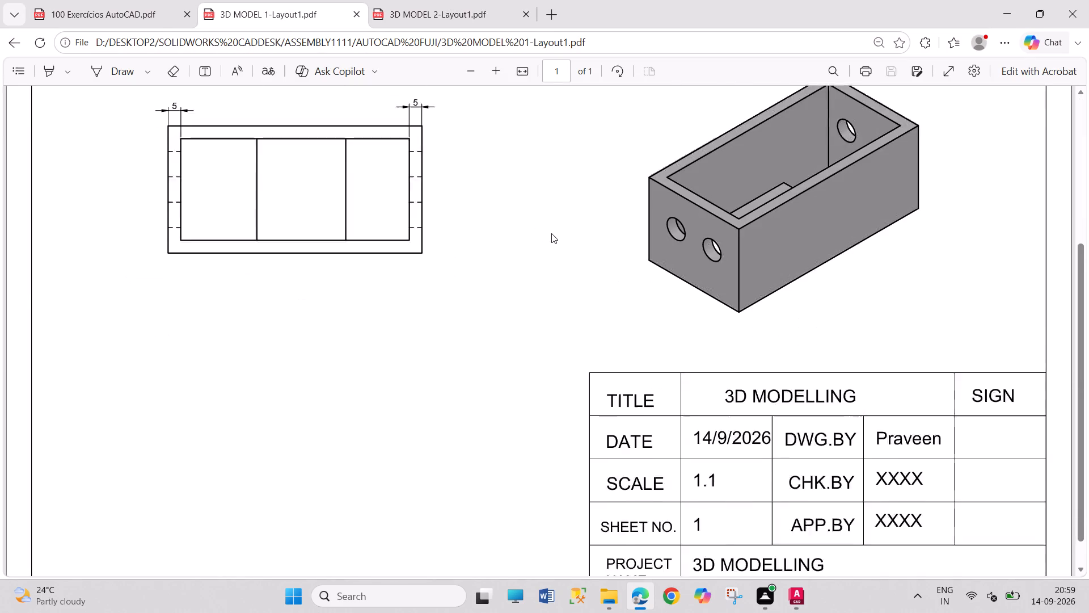
{"action": "scroll", "coordinate": [540, 228], "scroll_direction": "up", "scroll_amount": 3}
{"action": "left_click", "coordinate": [433, 23]}
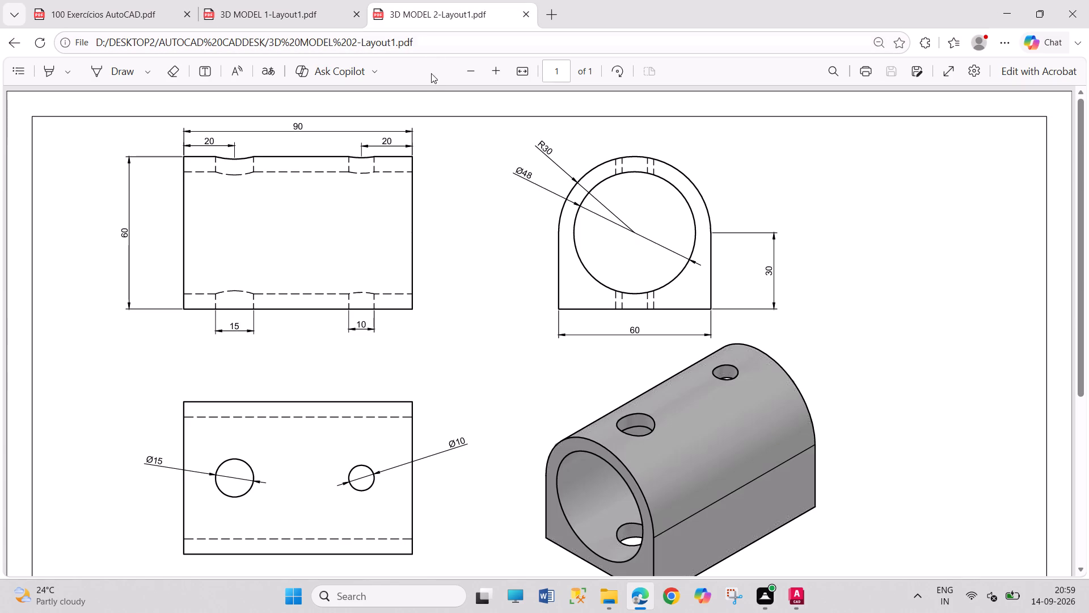
{"action": "scroll", "coordinate": [448, 156], "scroll_direction": "down", "scroll_amount": 2}
{"action": "scroll", "coordinate": [449, 161], "scroll_direction": "up", "scroll_amount": 2}
Return to the 100 Exercícios AutoCAD PDF and look through the exercises following page 97 for another part to model.
{"action": "left_click", "coordinate": [97, 0]}
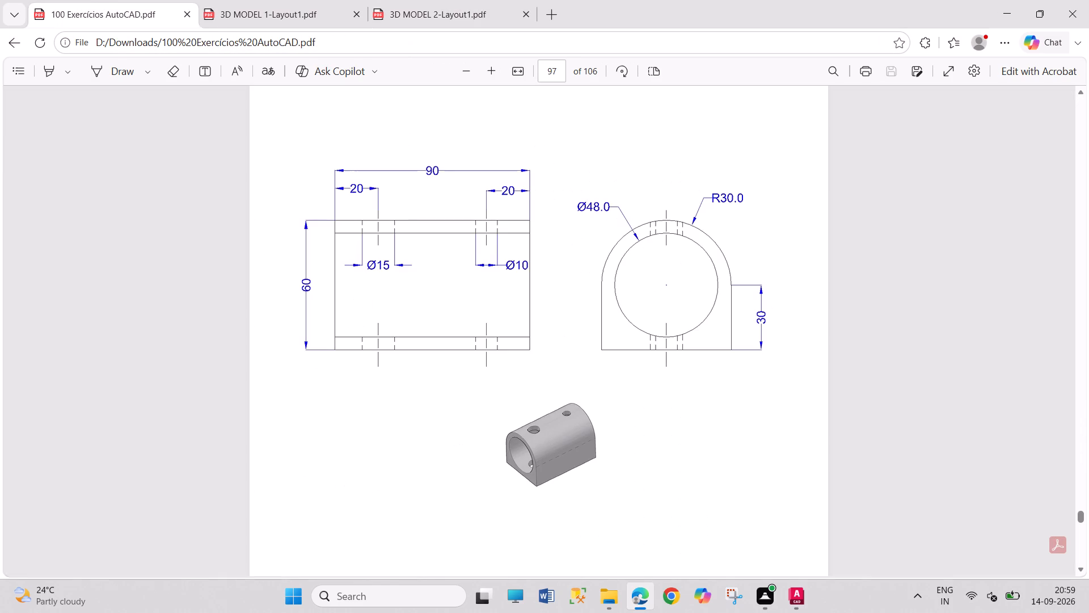
{"action": "scroll", "coordinate": [587, 217], "scroll_direction": "down", "scroll_amount": 10}
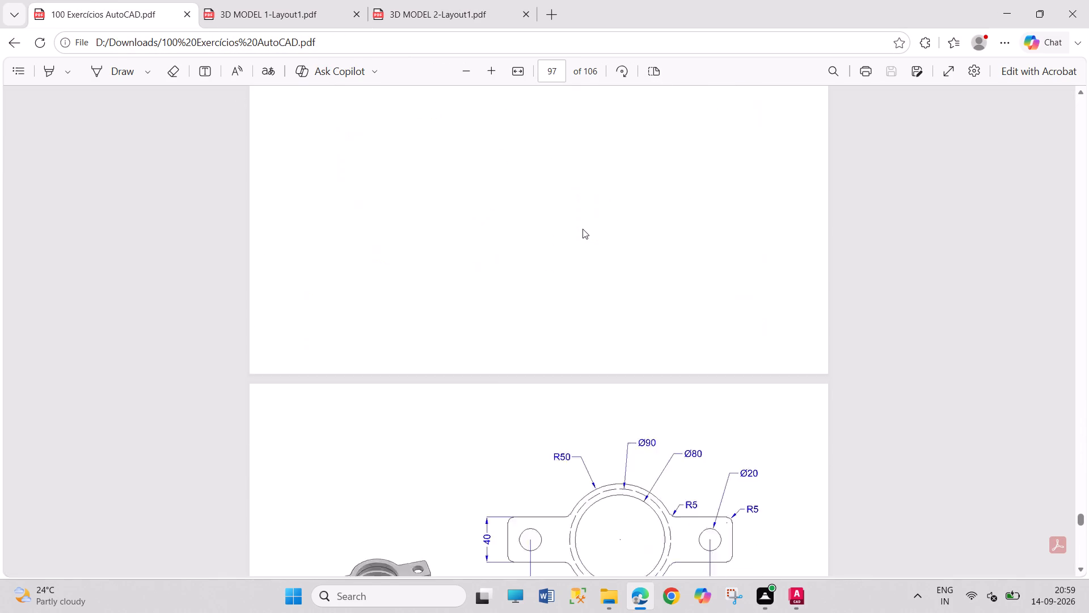
{"action": "scroll", "coordinate": [579, 233], "scroll_direction": "down", "scroll_amount": 5}
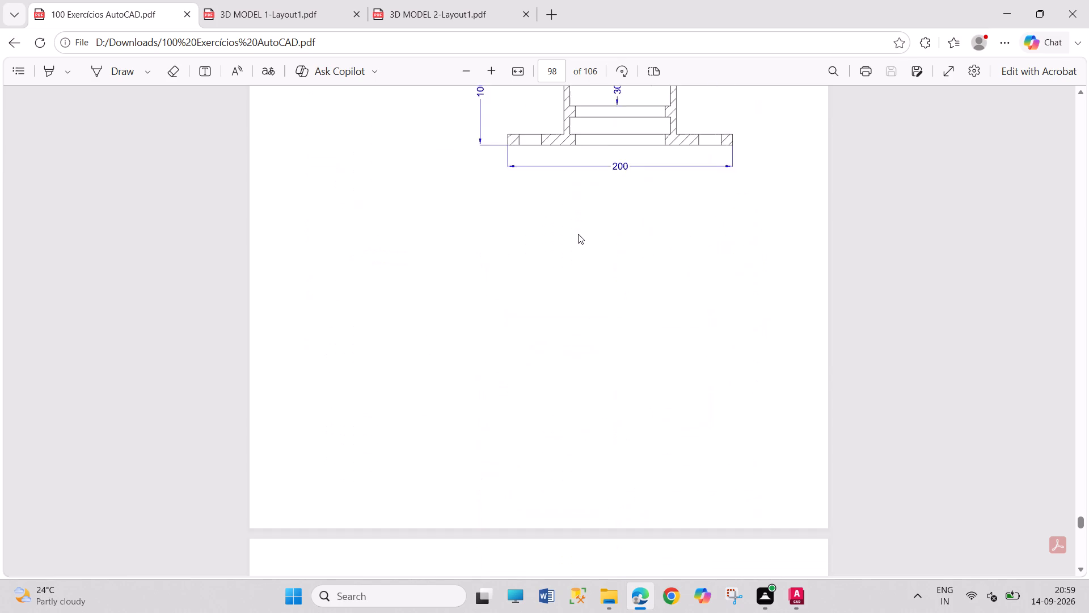
{"action": "scroll", "coordinate": [578, 235], "scroll_direction": "down", "scroll_amount": 16}
Browse back through the exercise drawings to around page 82, examining the parts and their dimensions for the next model.
{"action": "scroll", "coordinate": [576, 245], "scroll_direction": "up", "scroll_amount": 6}
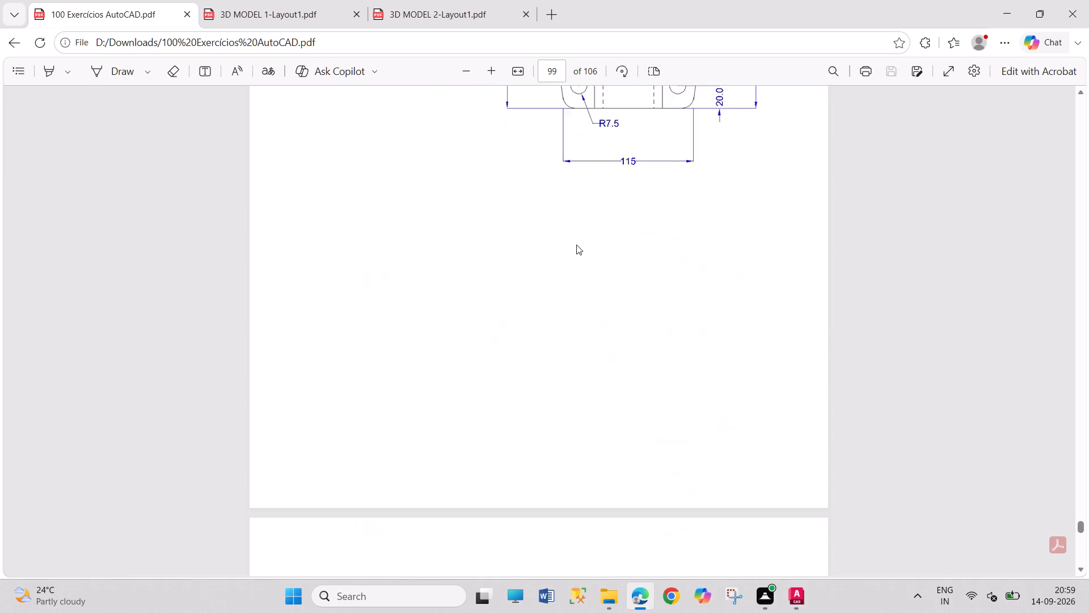
{"action": "scroll", "coordinate": [576, 245], "scroll_direction": "up", "scroll_amount": 4}
{"action": "scroll", "coordinate": [576, 245], "scroll_direction": "up", "scroll_amount": 20}
{"action": "scroll", "coordinate": [576, 245], "scroll_direction": "up", "scroll_amount": 4}
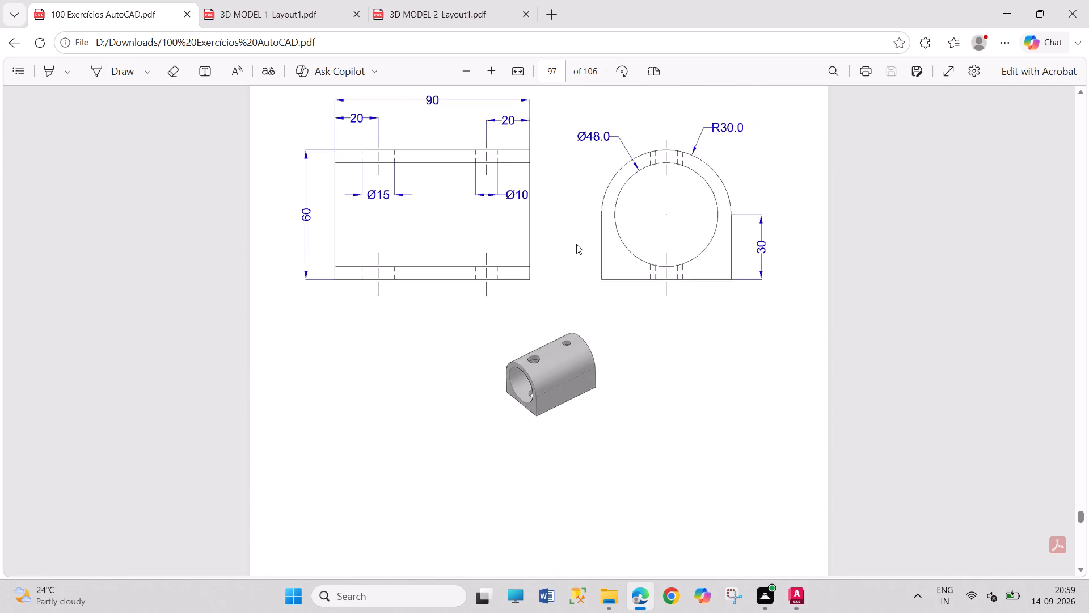
{"action": "scroll", "coordinate": [576, 244], "scroll_direction": "up", "scroll_amount": 20}
{"action": "scroll", "coordinate": [576, 244], "scroll_direction": "up", "scroll_amount": 3}
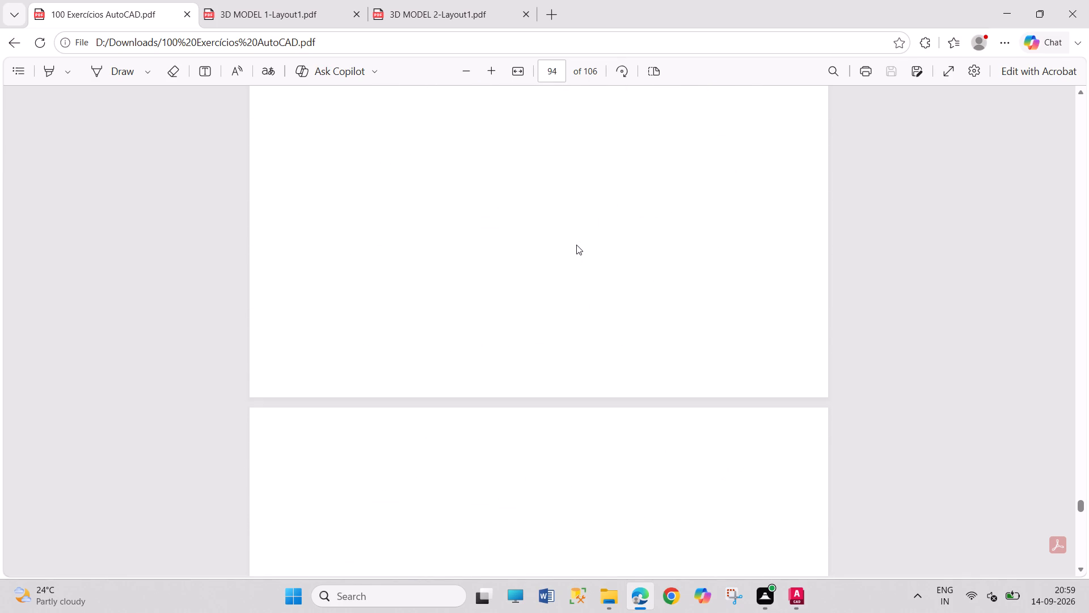
{"action": "scroll", "coordinate": [576, 245], "scroll_direction": "up", "scroll_amount": 13}
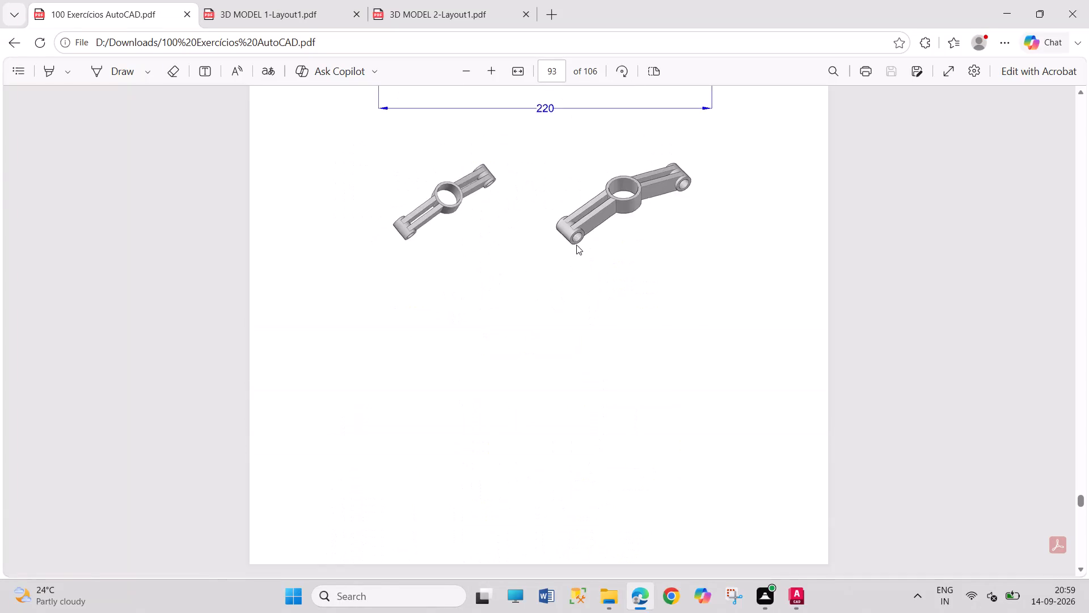
{"action": "scroll", "coordinate": [576, 245], "scroll_direction": "up", "scroll_amount": 11}
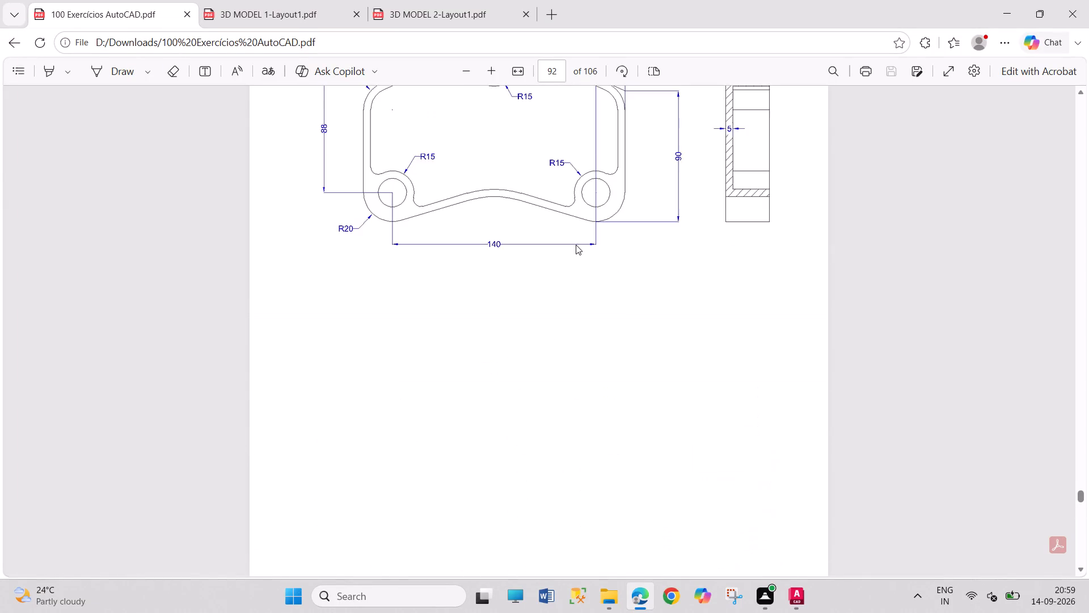
{"action": "scroll", "coordinate": [576, 245], "scroll_direction": "up", "scroll_amount": 6}
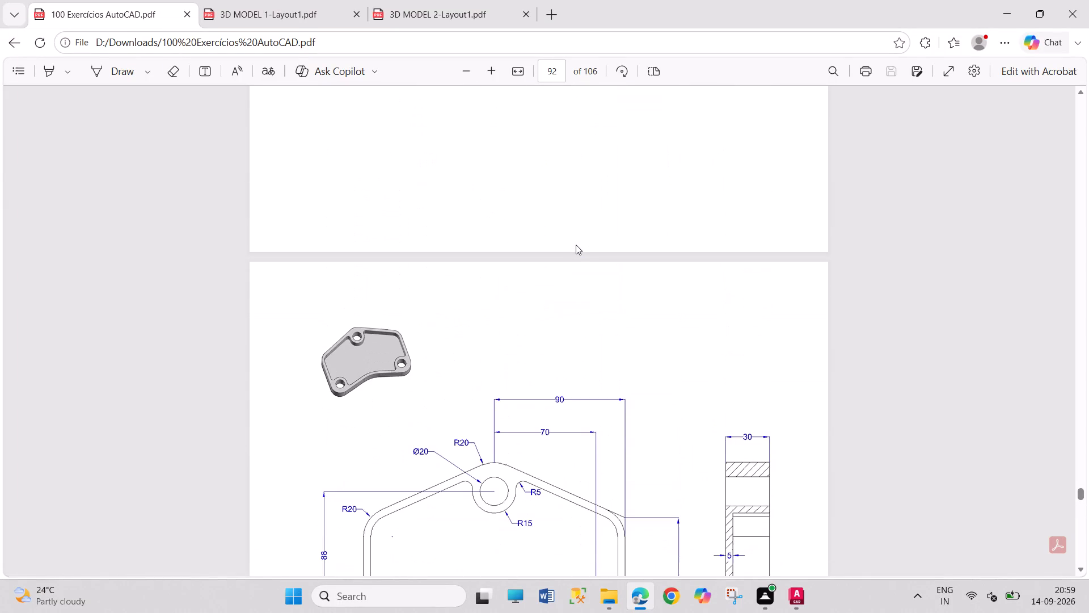
{"action": "scroll", "coordinate": [575, 245], "scroll_direction": "up", "scroll_amount": 2}
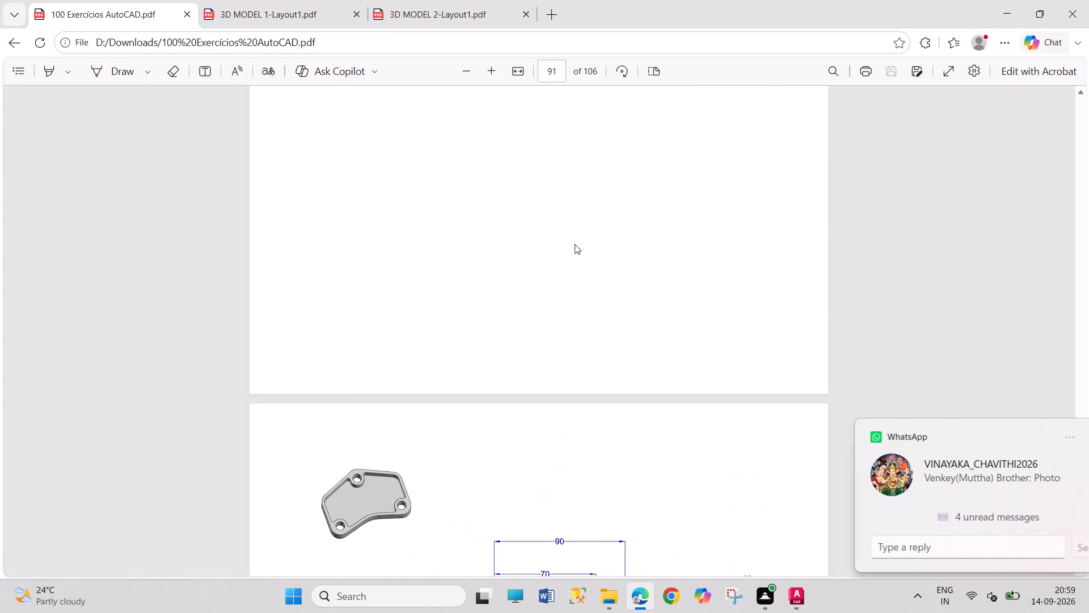
{"action": "scroll", "coordinate": [574, 243], "scroll_direction": "up", "scroll_amount": 5}
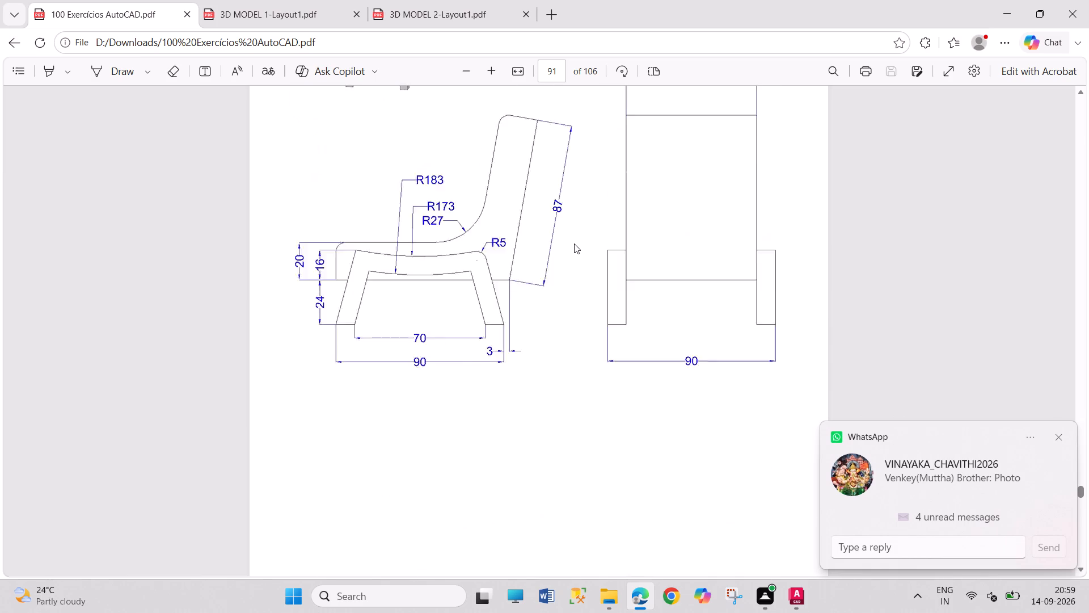
{"action": "scroll", "coordinate": [574, 243], "scroll_direction": "up", "scroll_amount": 19}
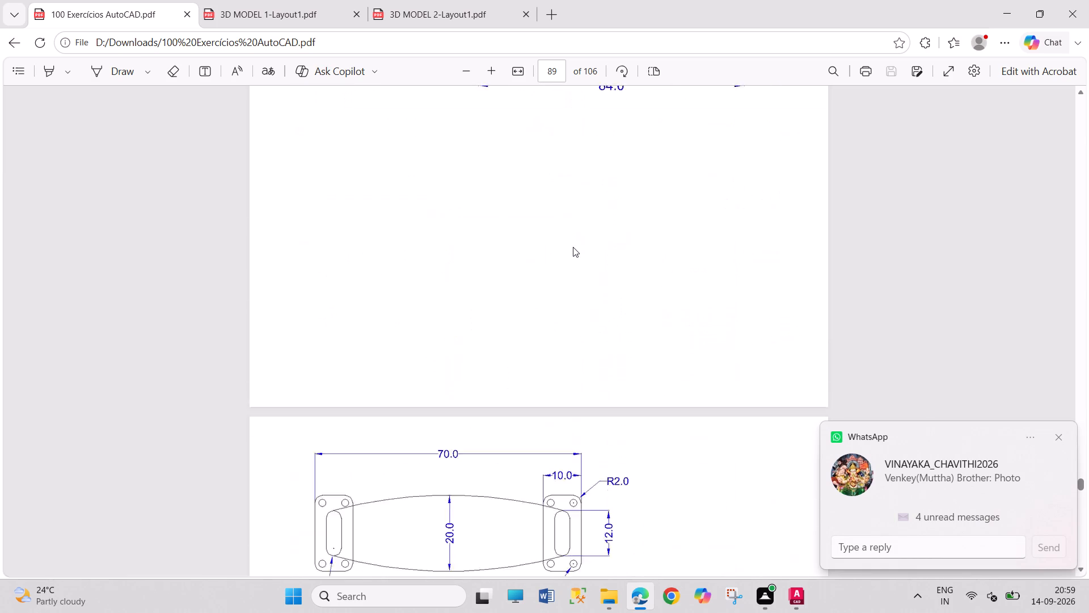
{"action": "scroll", "coordinate": [573, 247], "scroll_direction": "up", "scroll_amount": 6}
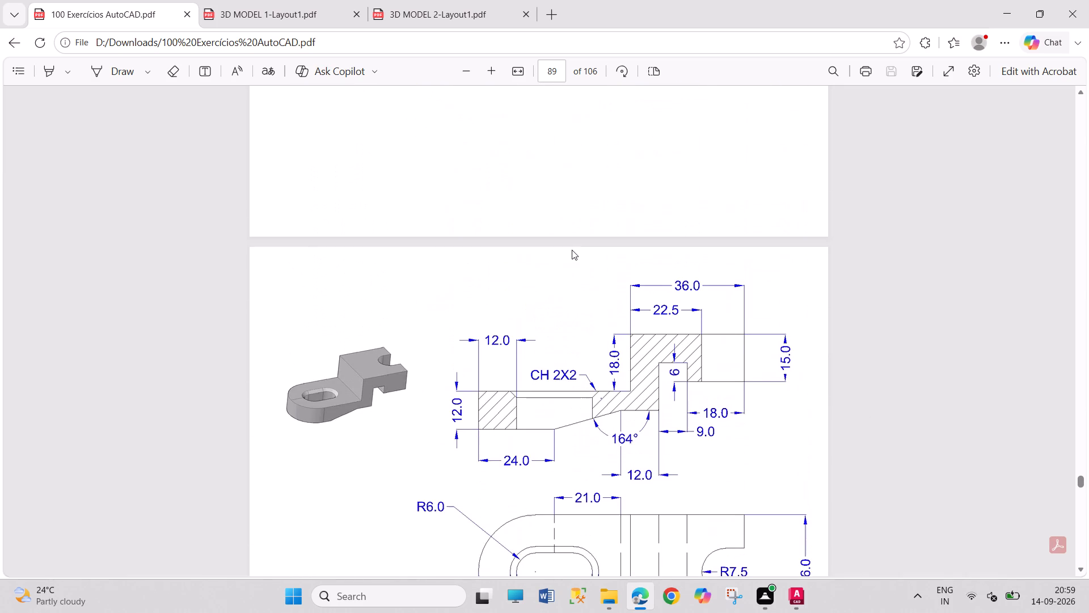
{"action": "scroll", "coordinate": [572, 250], "scroll_direction": "up", "scroll_amount": 10}
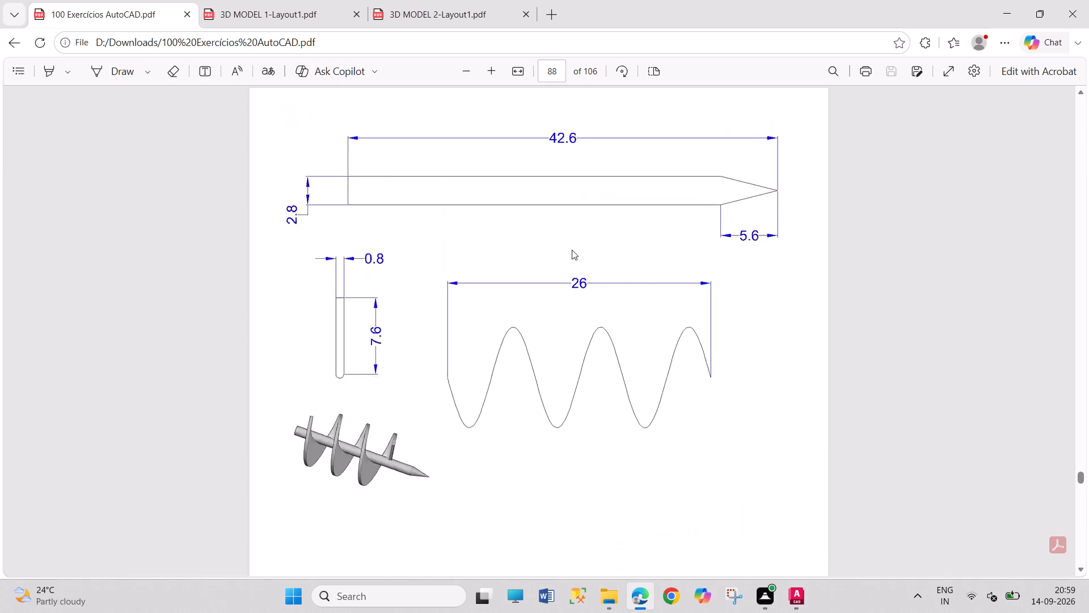
{"action": "scroll", "coordinate": [572, 250], "scroll_direction": "up", "scroll_amount": 12}
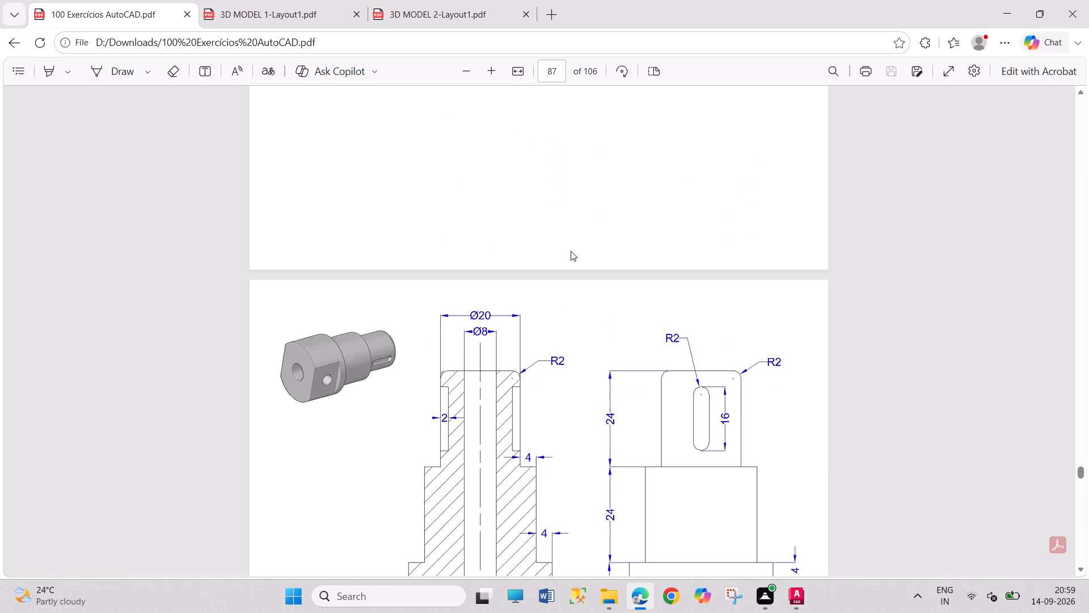
{"action": "scroll", "coordinate": [571, 251], "scroll_direction": "up", "scroll_amount": 14}
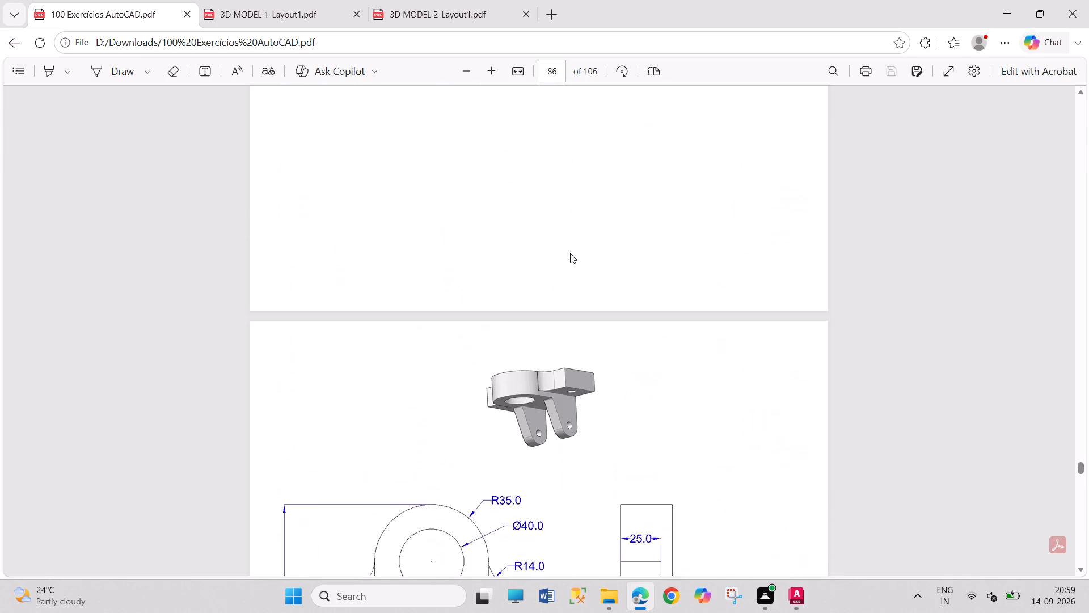
{"action": "scroll", "coordinate": [570, 253], "scroll_direction": "up", "scroll_amount": 9}
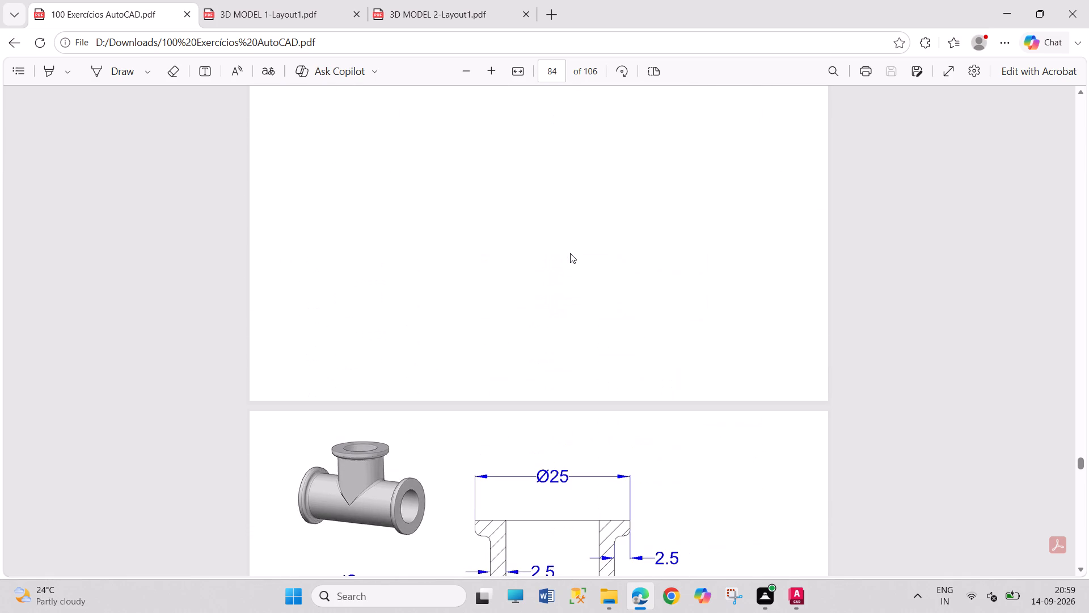
{"action": "scroll", "coordinate": [570, 253], "scroll_direction": "up", "scroll_amount": 5}
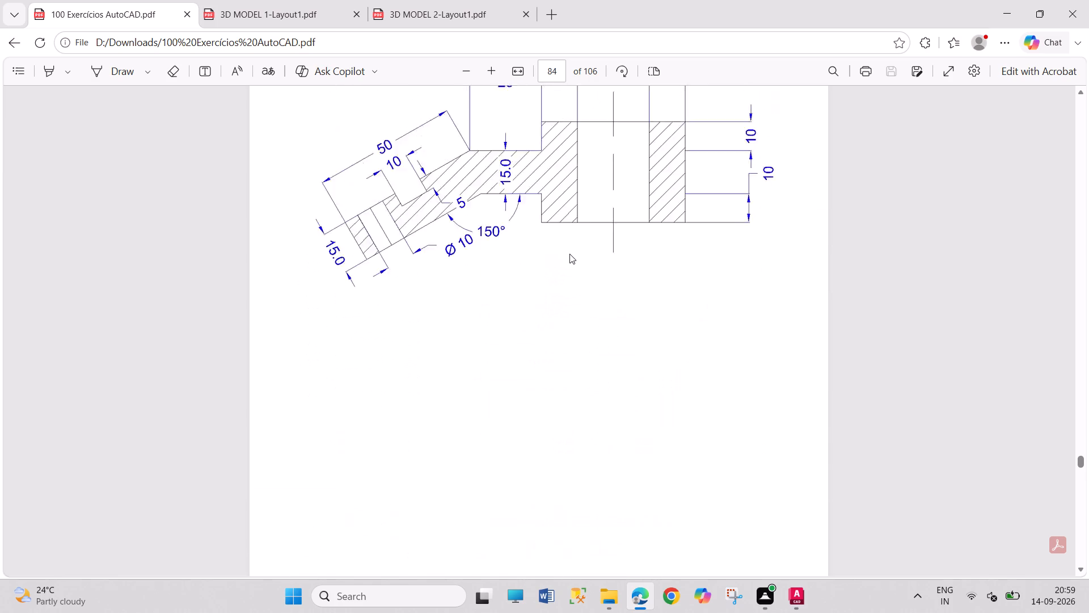
{"action": "scroll", "coordinate": [569, 254], "scroll_direction": "up", "scroll_amount": 1}
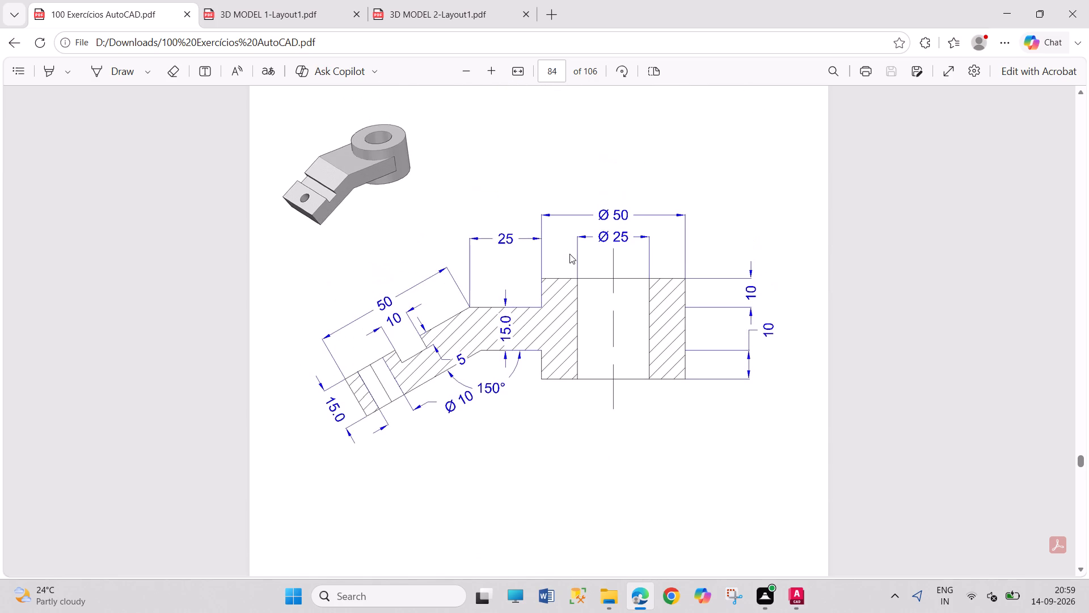
{"action": "scroll", "coordinate": [569, 254], "scroll_direction": "up", "scroll_amount": 8}
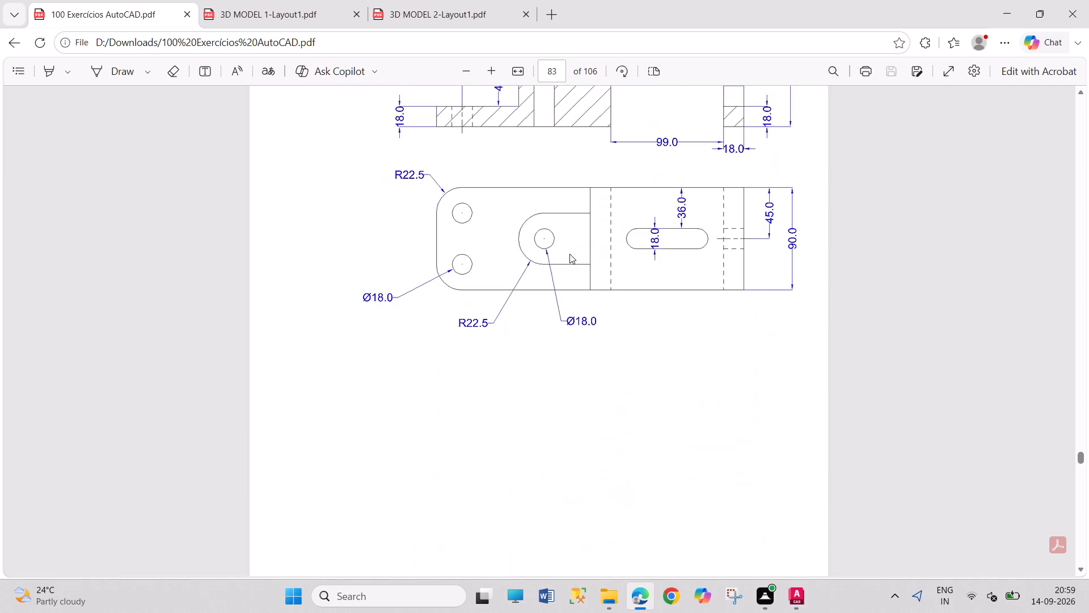
{"action": "scroll", "coordinate": [569, 254], "scroll_direction": "up", "scroll_amount": 8}
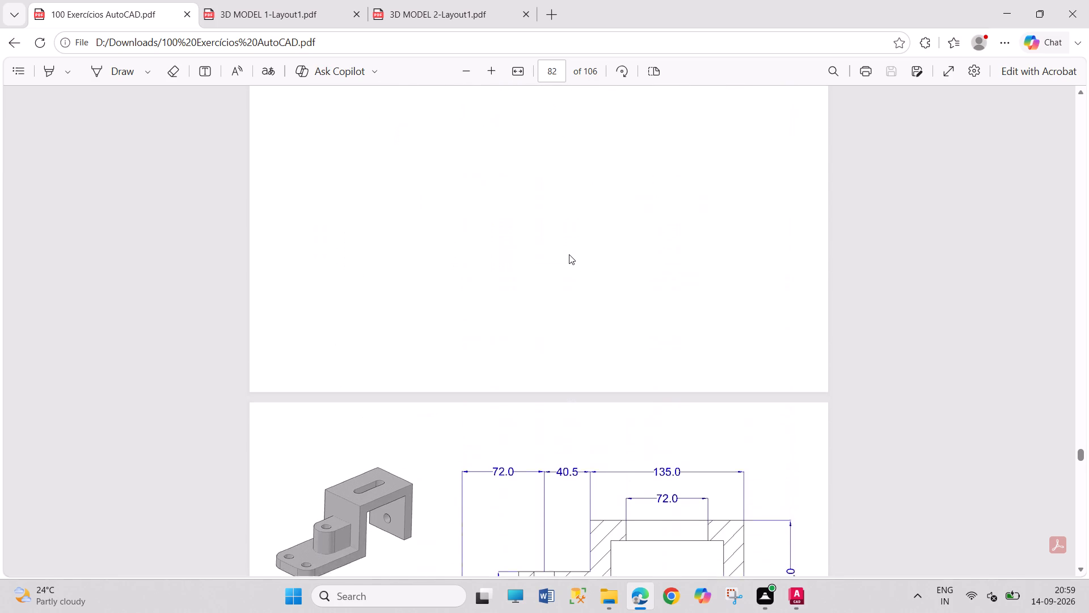
{"action": "scroll", "coordinate": [569, 254], "scroll_direction": "up", "scroll_amount": 3}
{"action": "scroll", "coordinate": [566, 260], "scroll_direction": "down", "scroll_amount": 8}
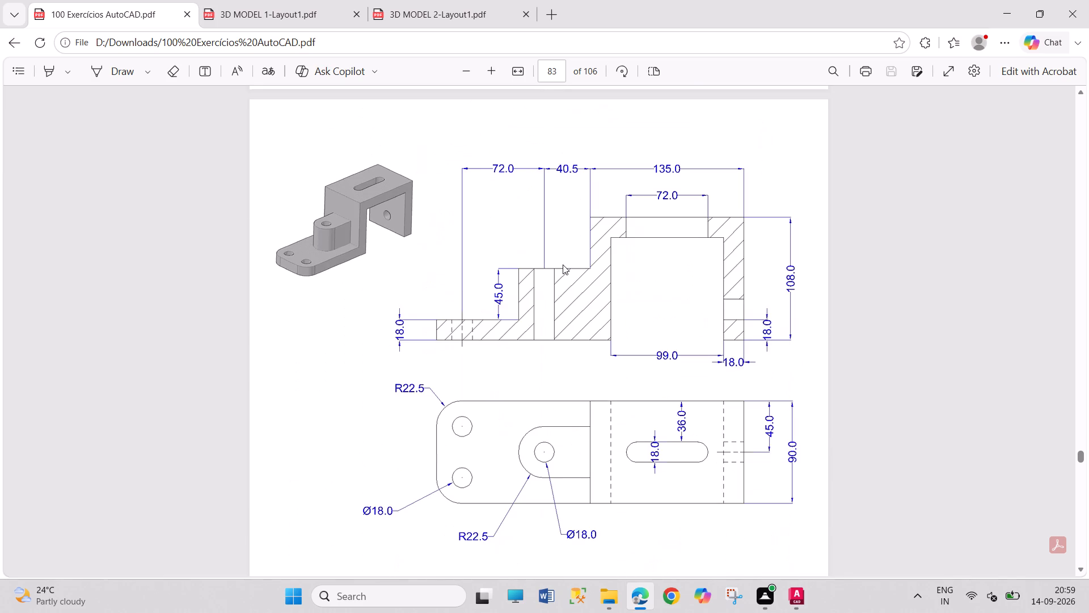
{"action": "scroll", "coordinate": [563, 264], "scroll_direction": "up", "scroll_amount": 1}
{"action": "scroll", "coordinate": [563, 264], "scroll_direction": "down", "scroll_amount": 8}
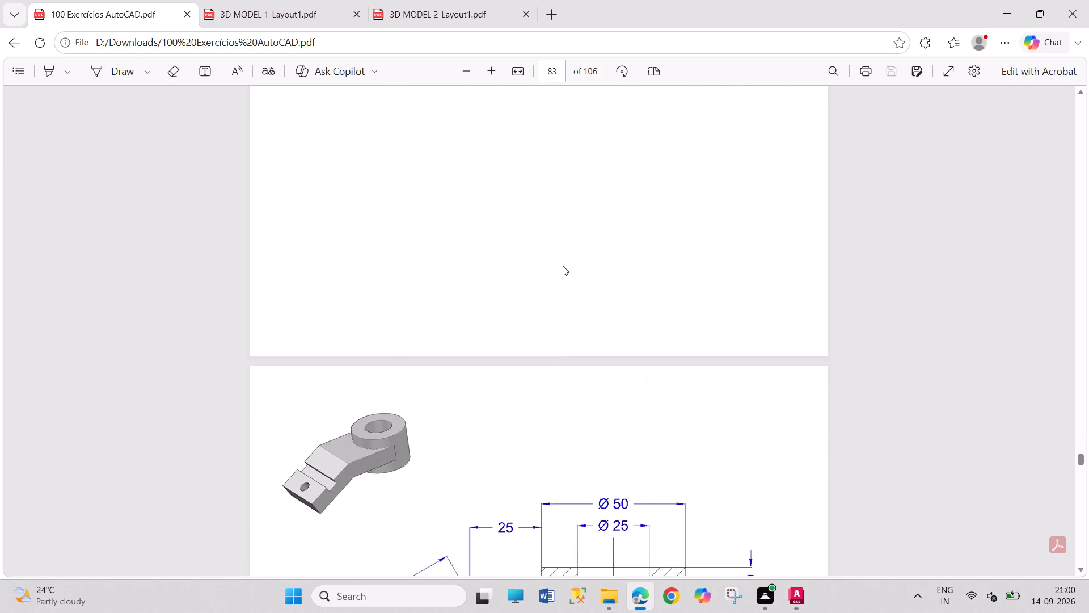
Examine the exercise drawings on pages 83 and 84 of the PDF and their dimensions for the next model.
{"action": "scroll", "coordinate": [563, 266], "scroll_direction": "down", "scroll_amount": 3}
{"action": "scroll", "coordinate": [563, 266], "scroll_direction": "up", "scroll_amount": 1}
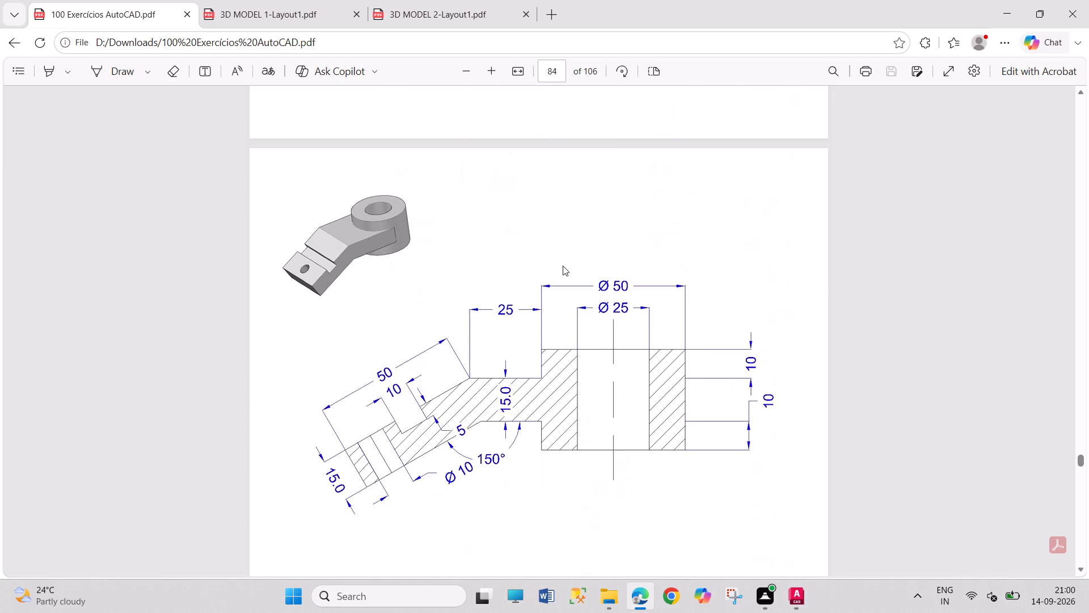
{"action": "scroll", "coordinate": [563, 266], "scroll_direction": "up", "scroll_amount": 8}
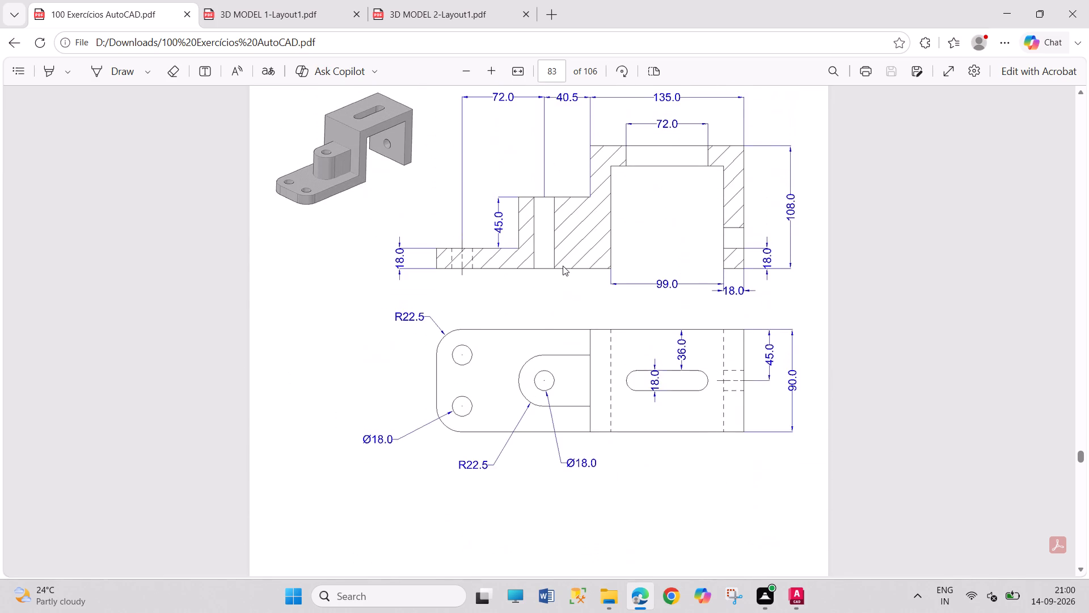
{"action": "scroll", "coordinate": [563, 266], "scroll_direction": "up", "scroll_amount": 1}
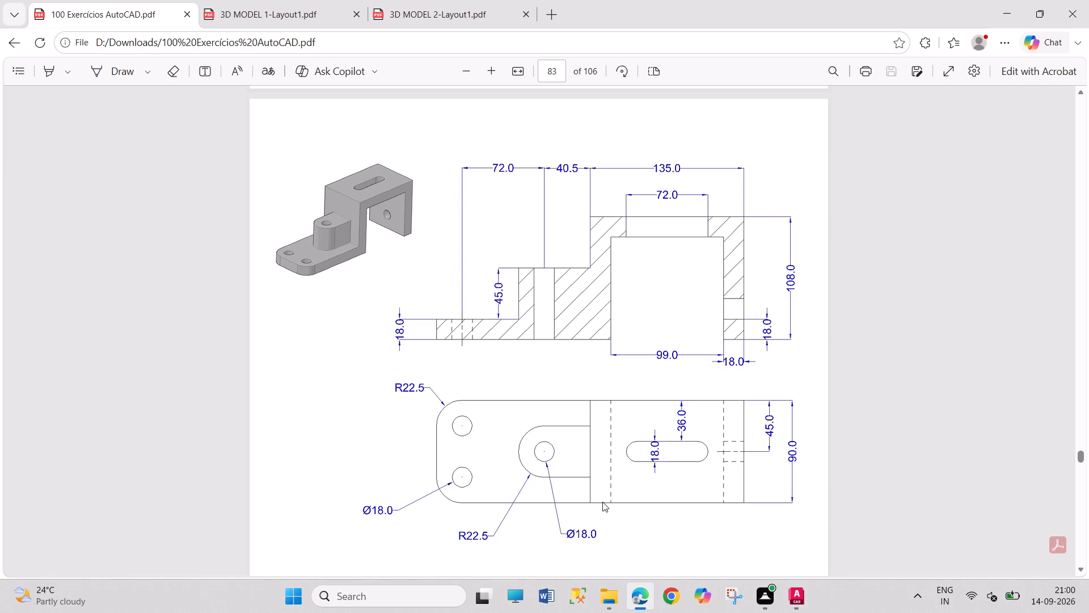
Switch to AutoCAD and inspect the 3D MODEL 2 sheet on Layout1, checking the title block entries closely.
{"action": "left_click", "coordinate": [799, 588]}
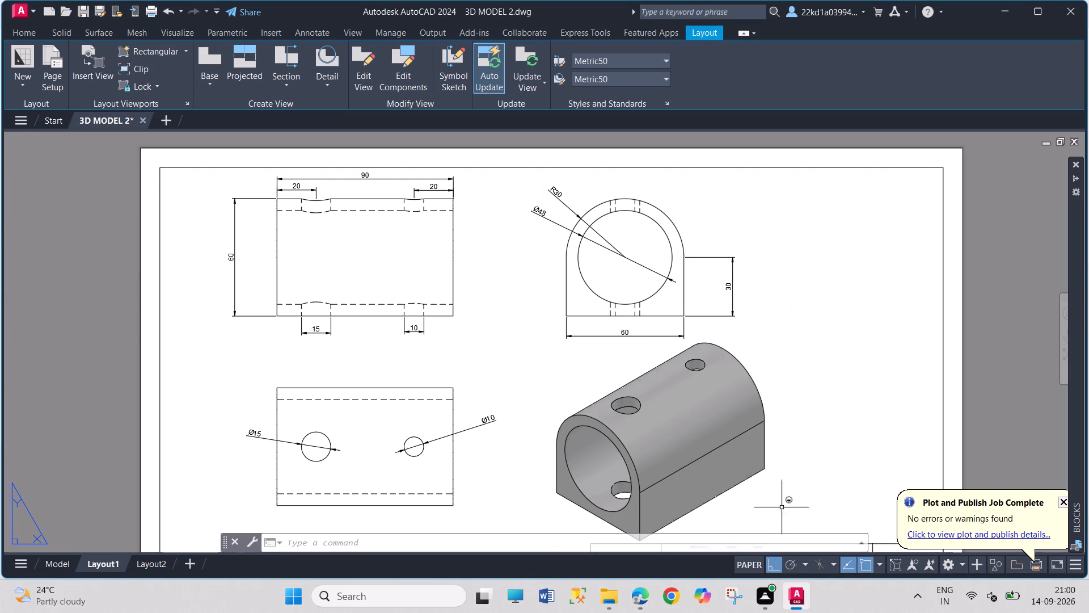
{"action": "scroll", "coordinate": [517, 333], "scroll_direction": "down", "scroll_amount": 4}
{"action": "scroll", "coordinate": [515, 334], "scroll_direction": "up", "scroll_amount": 1}
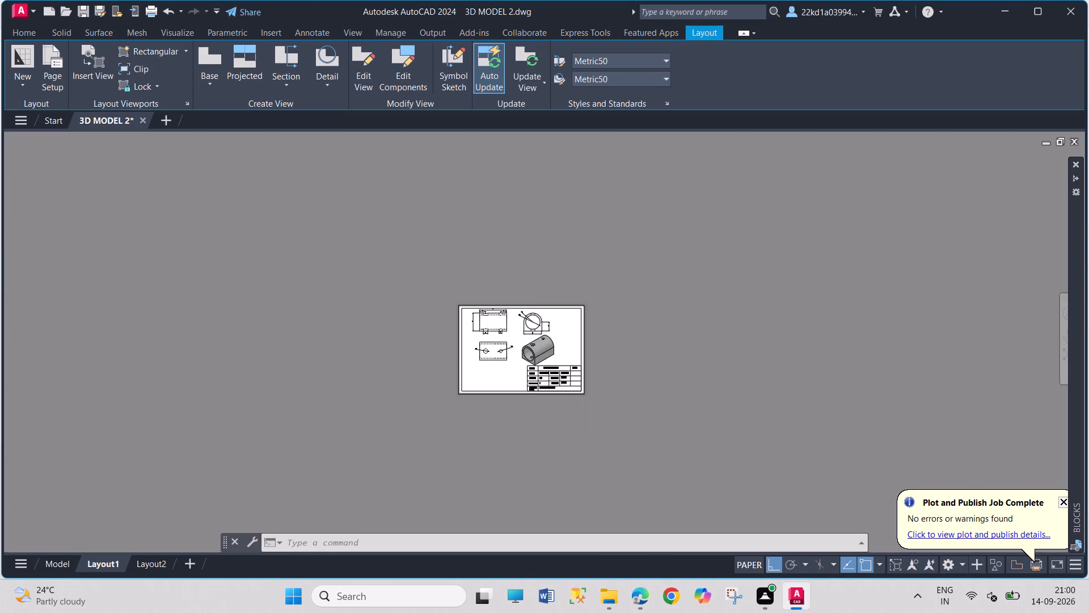
{"action": "scroll", "coordinate": [515, 334], "scroll_direction": "up", "scroll_amount": 2}
{"action": "scroll", "coordinate": [515, 334], "scroll_direction": "down", "scroll_amount": 3}
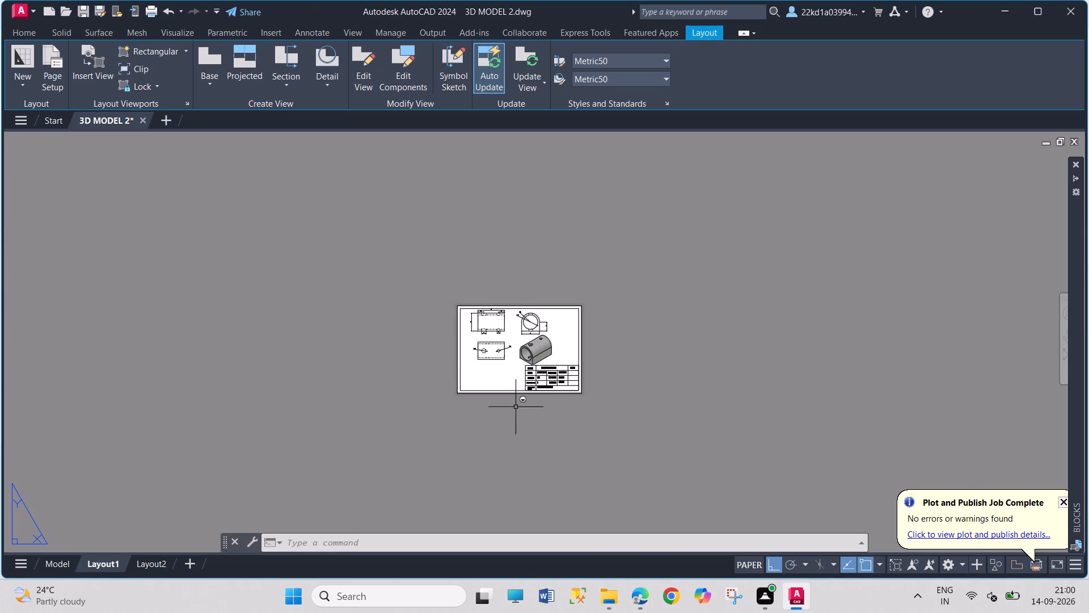
{"action": "scroll", "coordinate": [516, 390], "scroll_direction": "up", "scroll_amount": 7}
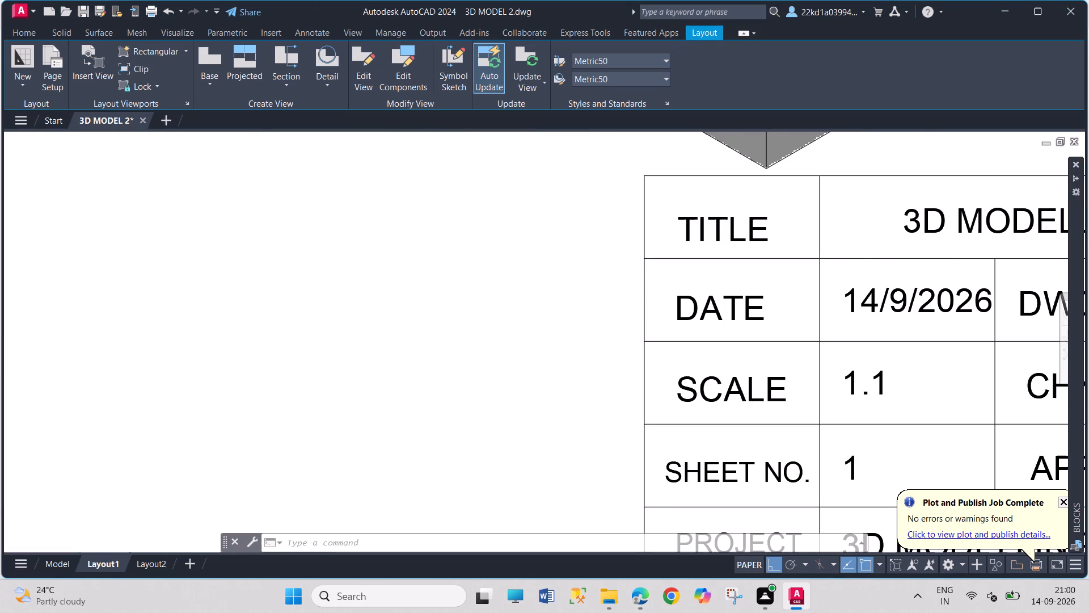
{"action": "scroll", "coordinate": [723, 434], "scroll_direction": "down", "scroll_amount": 5}
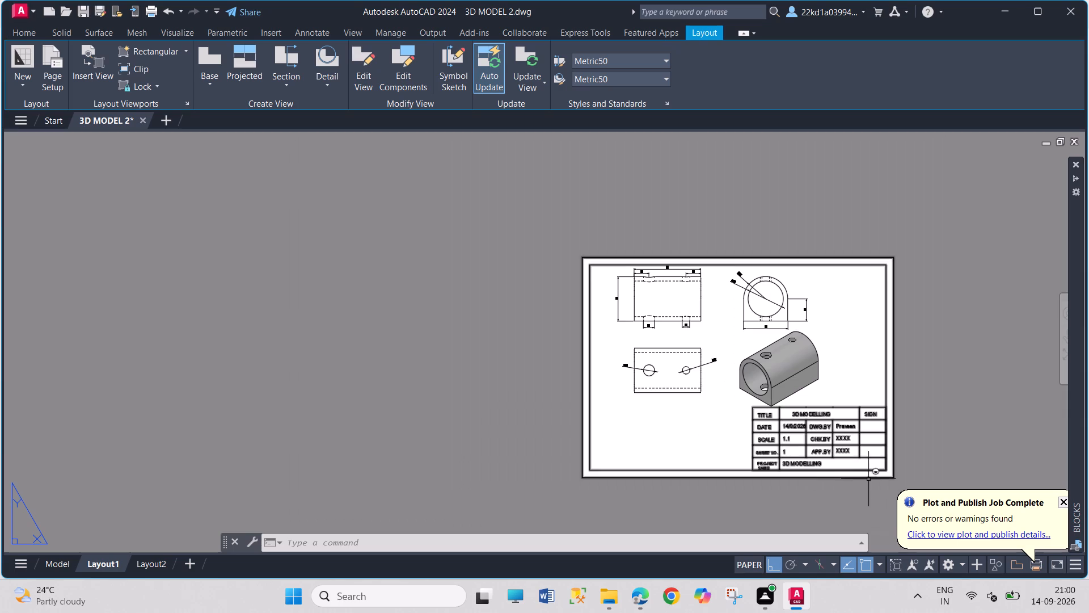
{"action": "scroll", "coordinate": [883, 500], "scroll_direction": "up", "scroll_amount": 2}
{"action": "scroll", "coordinate": [829, 456], "scroll_direction": "up", "scroll_amount": 3}
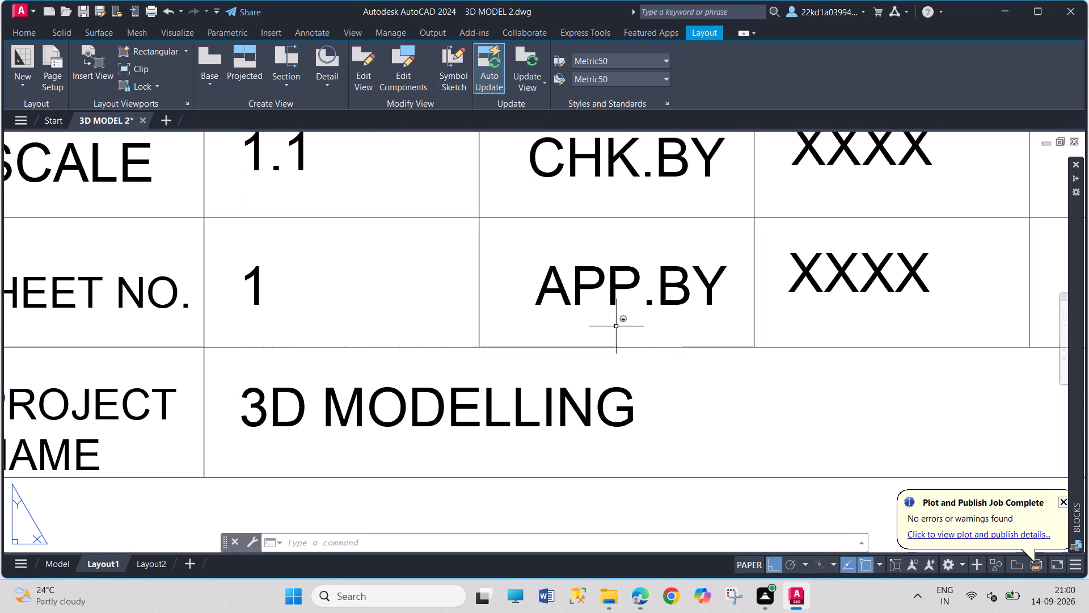
{"action": "scroll", "coordinate": [459, 270], "scroll_direction": "down", "scroll_amount": 4}
{"action": "scroll", "coordinate": [436, 187], "scroll_direction": "up", "scroll_amount": 2}
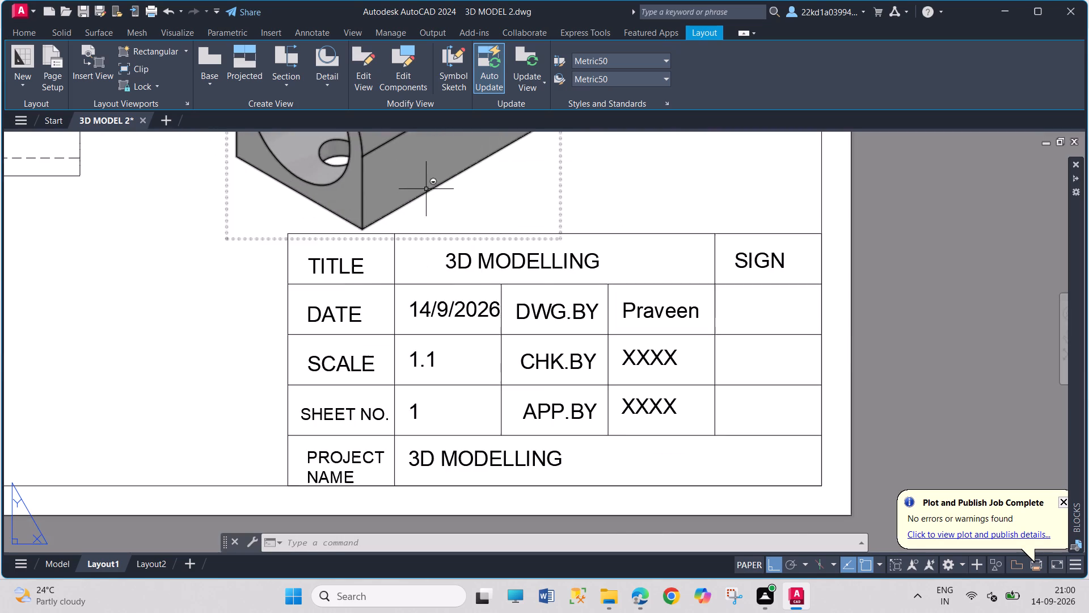
{"action": "scroll", "coordinate": [417, 200], "scroll_direction": "up", "scroll_amount": 1}
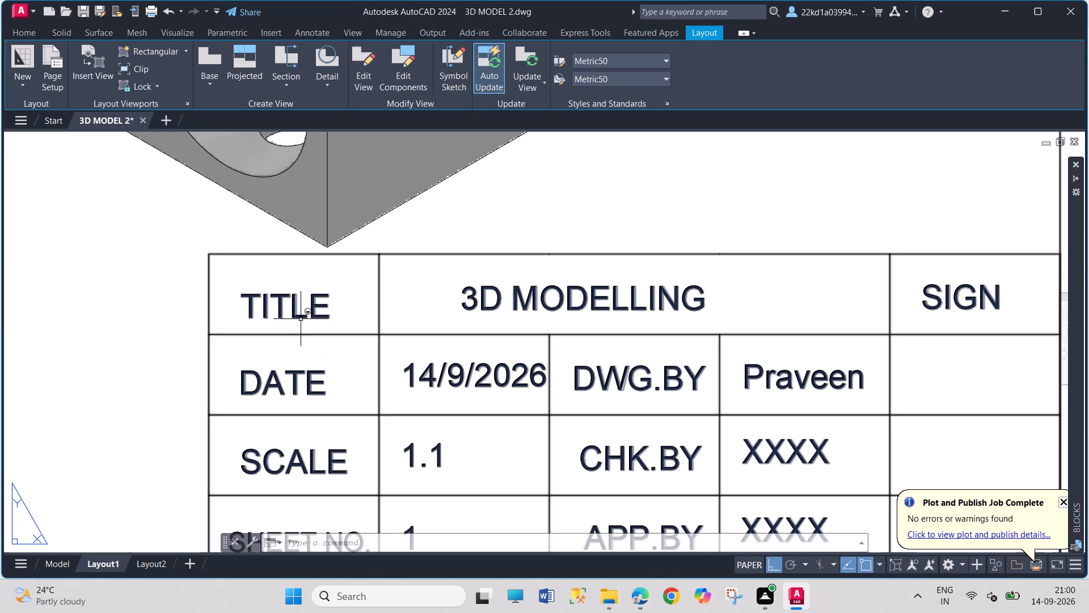
{"action": "scroll", "coordinate": [784, 384], "scroll_direction": "down", "scroll_amount": 2}
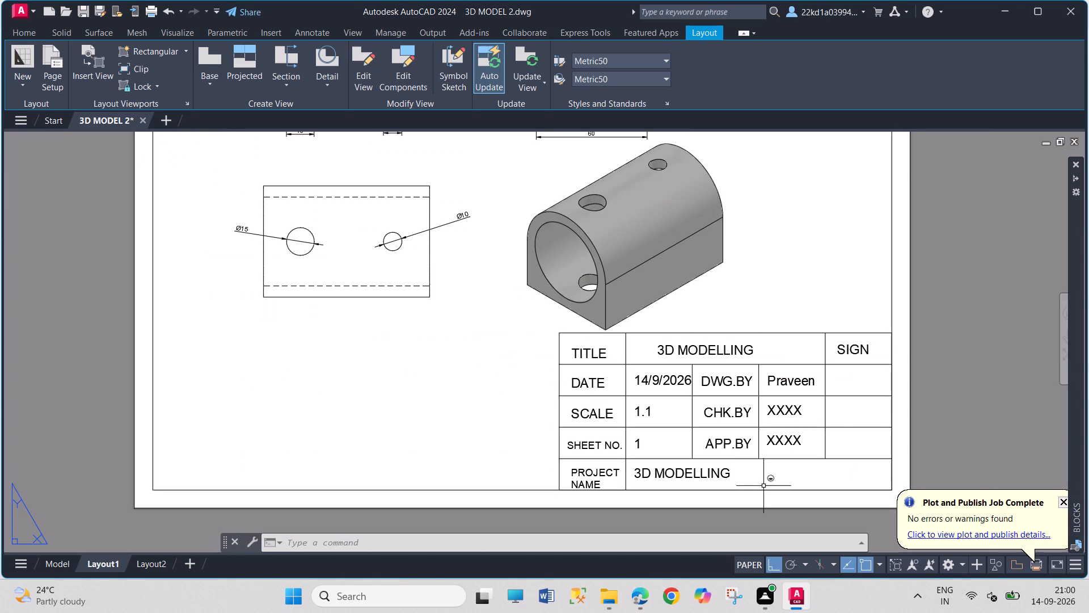
{"action": "scroll", "coordinate": [763, 487], "scroll_direction": "up", "scroll_amount": 1}
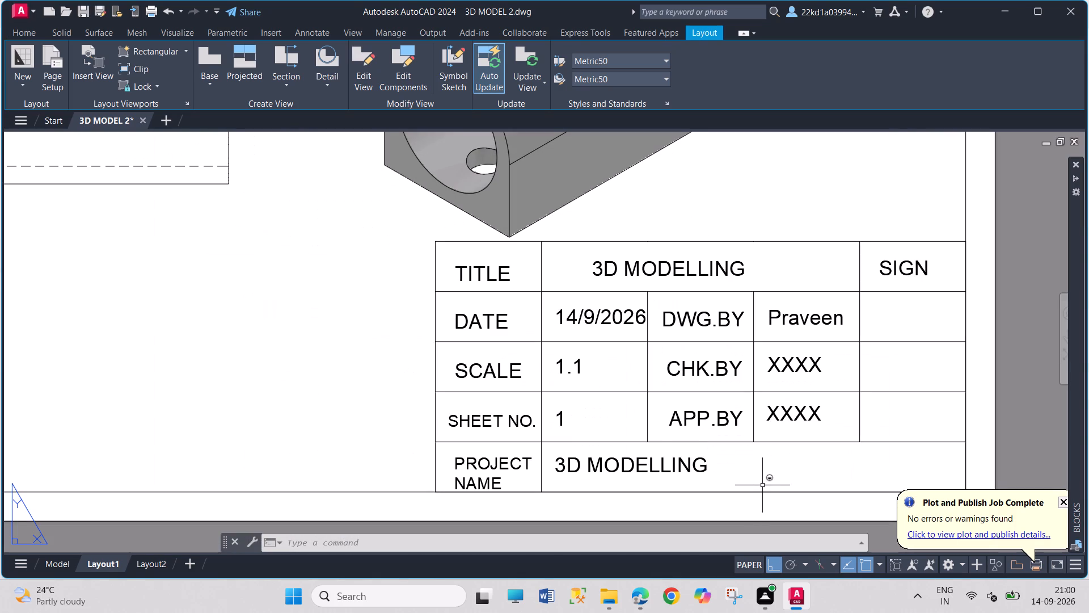
Copy the colon character from the file address of the 100 Exercícios AutoCAD PDF in Edge.
{"action": "left_click", "coordinate": [610, 582]}
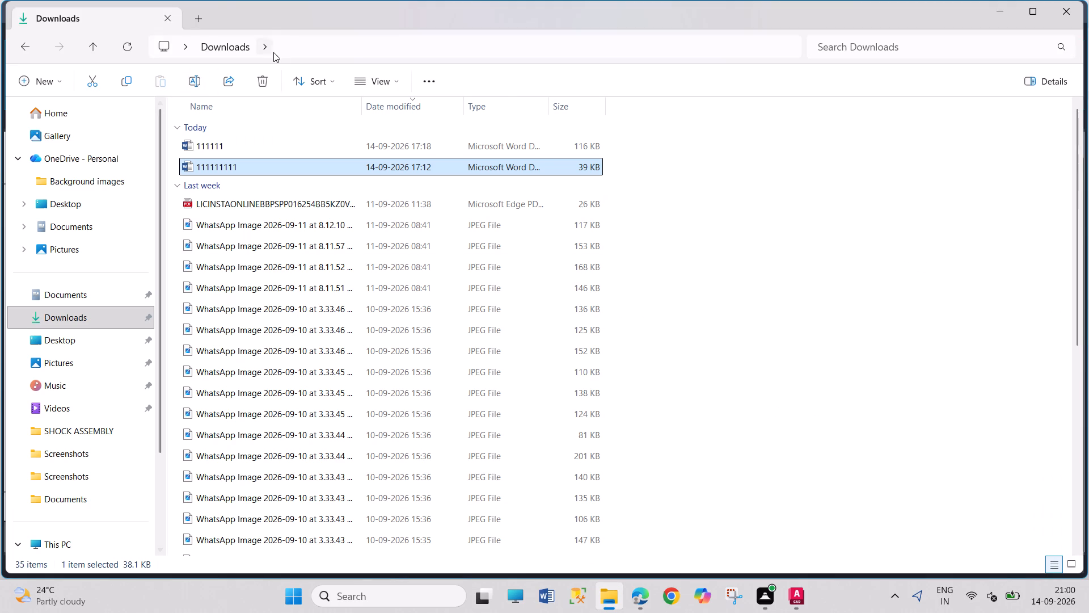
{"action": "left_click", "coordinate": [281, 50]}
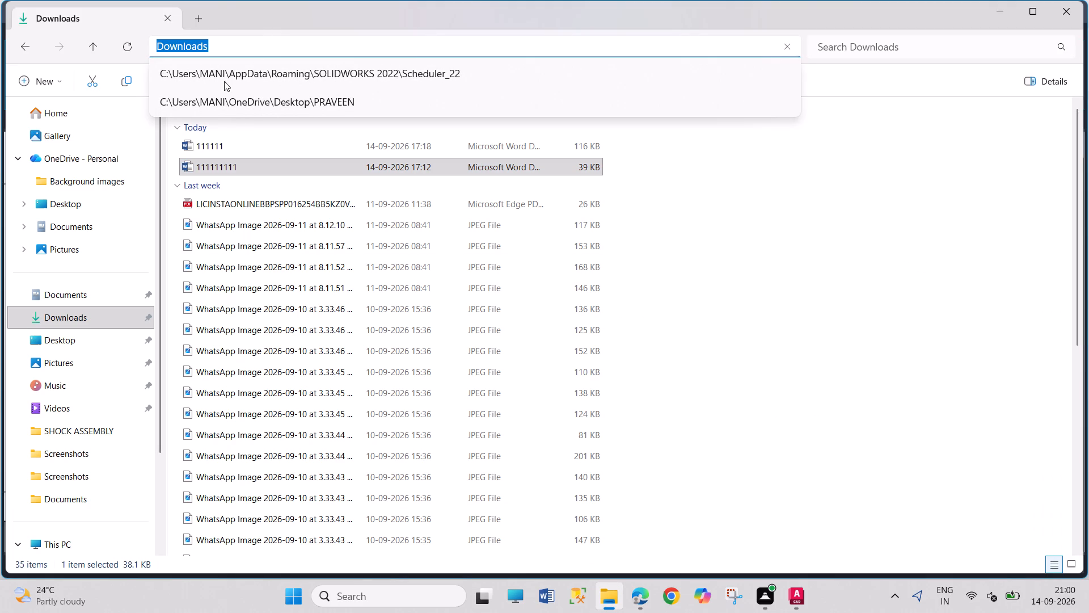
{"action": "left_click", "coordinate": [635, 610]}
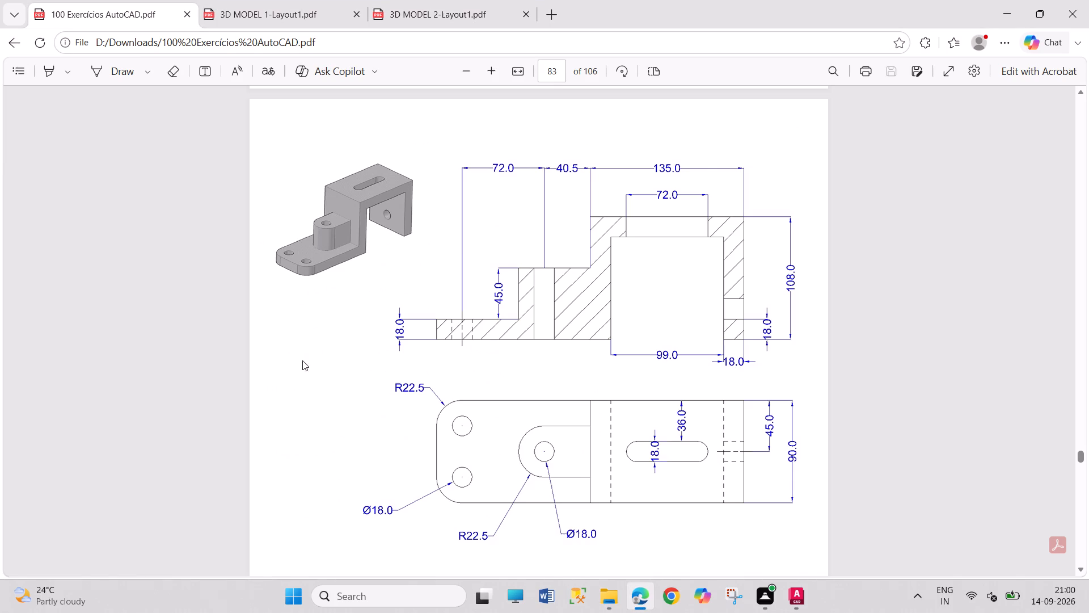
{"action": "left_click", "coordinate": [103, 47]}
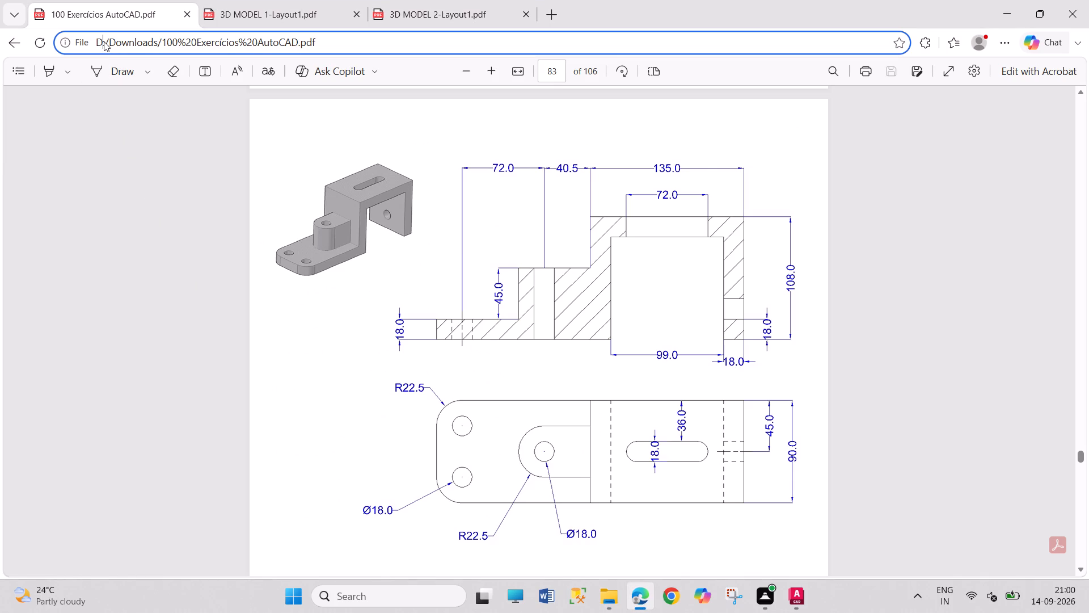
{"action": "left_click", "coordinate": [104, 41]}
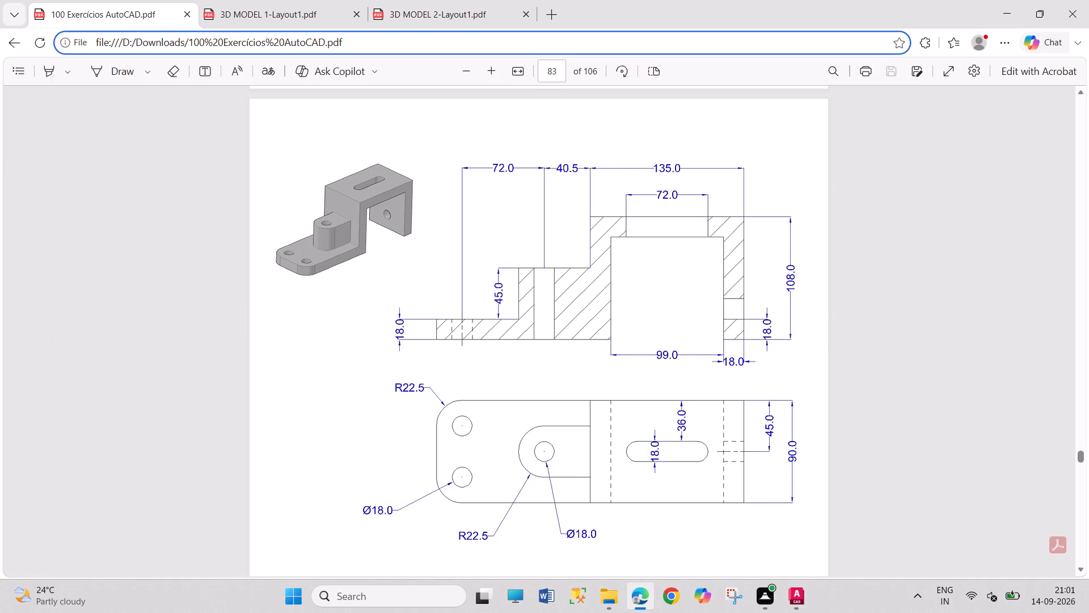
{"action": "left_click", "coordinate": [133, 41]}
{"action": "key", "text": "ctrl+c"}
{"action": "left_click", "coordinate": [346, 156]}
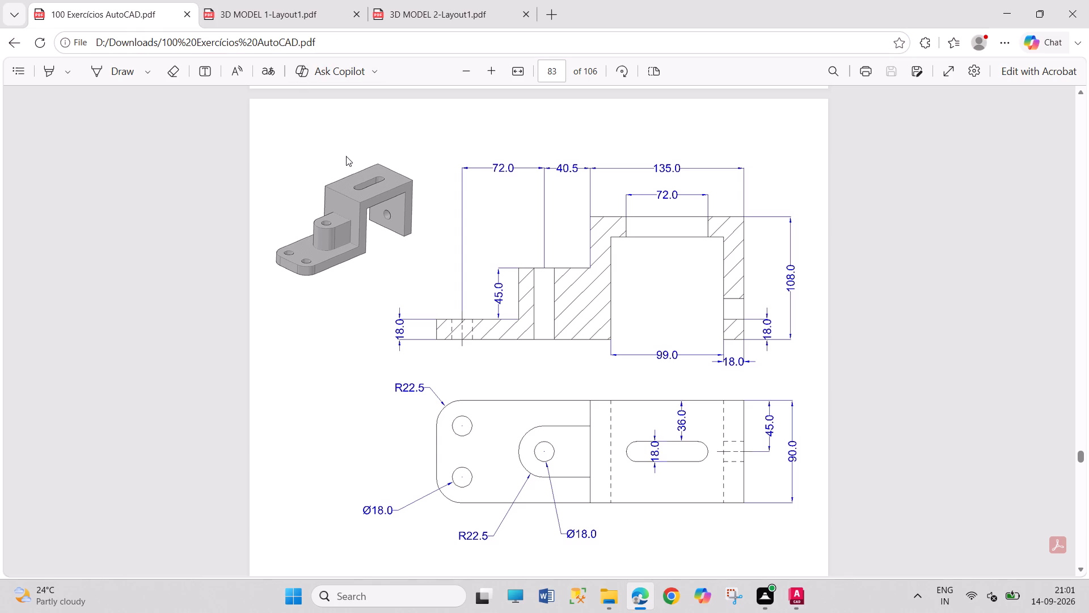
Return to AutoCAD, set the title block's SCALE attribute to 1:1 using the copied colon, and save the drawing.
{"action": "left_click", "coordinate": [797, 599]}
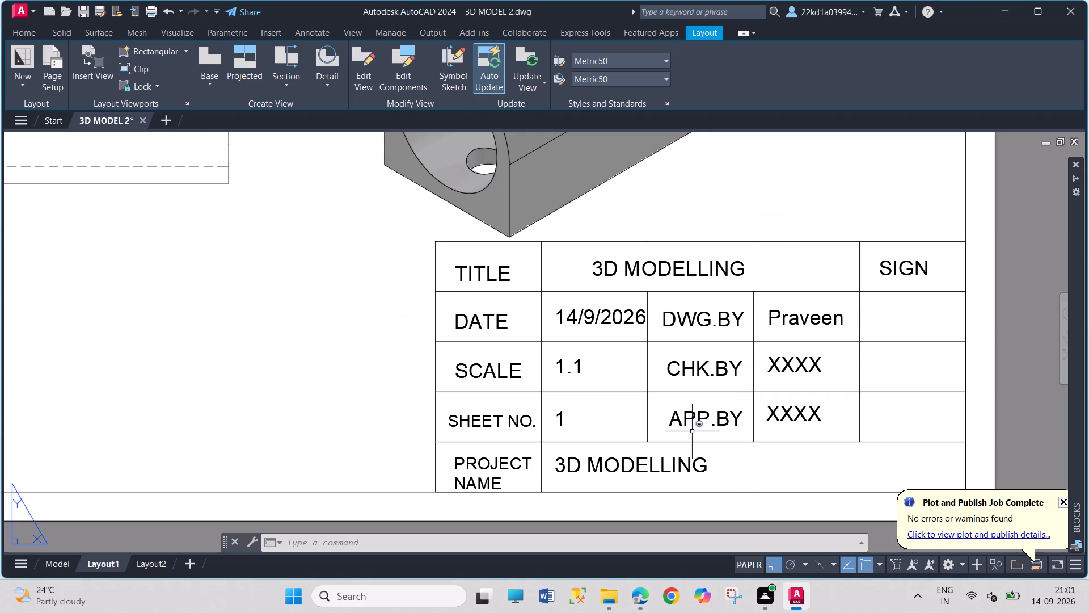
{"action": "double_click", "coordinate": [573, 362]}
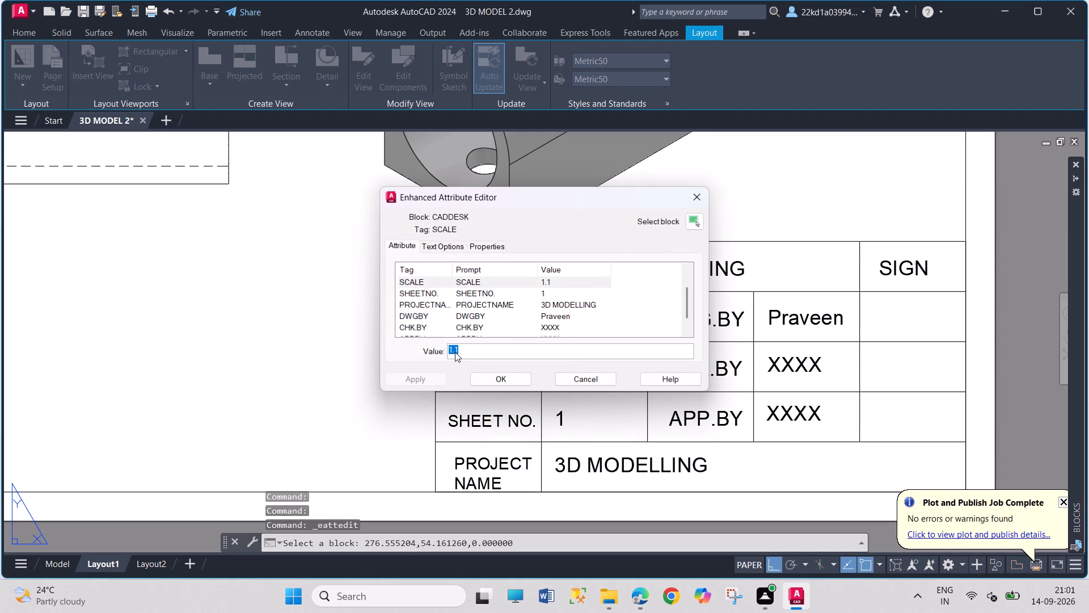
{"action": "left_click", "coordinate": [455, 352]}
{"action": "left_click_drag", "start_coordinate": [455, 352], "coordinate": [453, 352]}
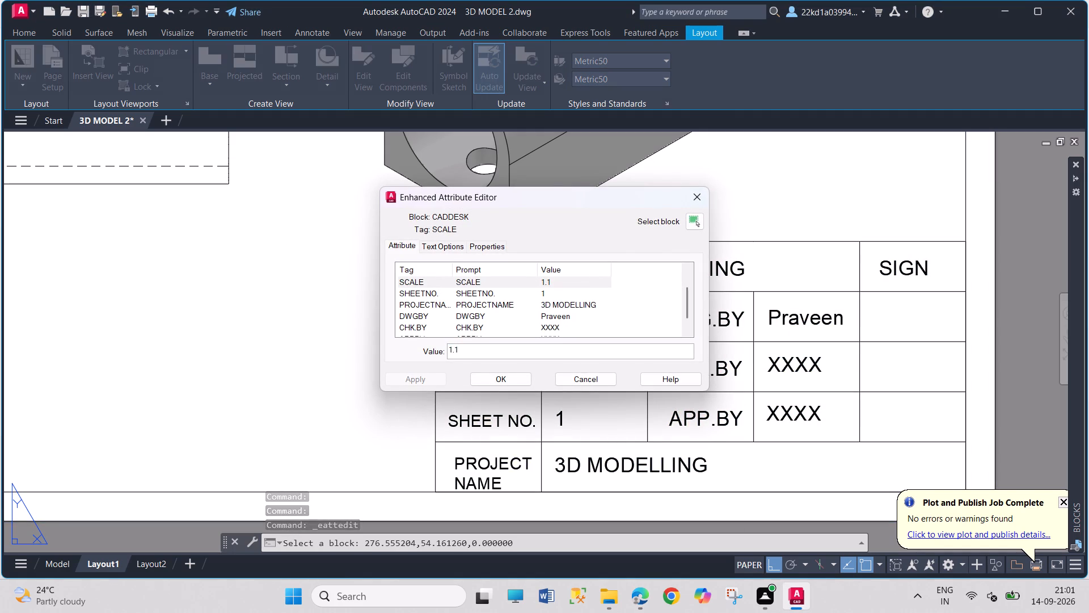
{"action": "left_click_drag", "start_coordinate": [453, 352], "coordinate": [449, 351]}
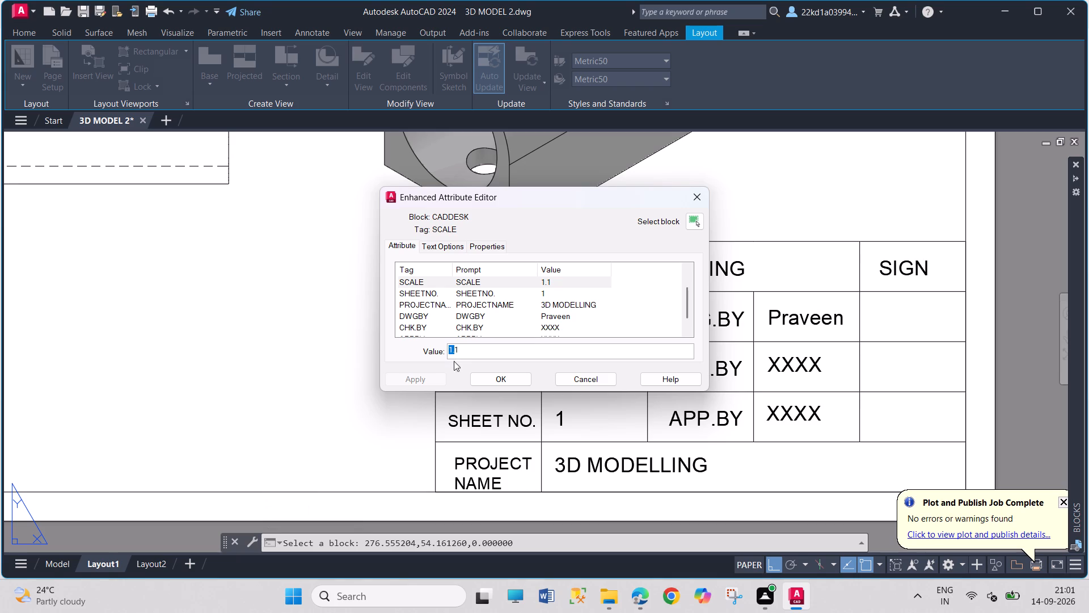
{"action": "left_click", "coordinate": [456, 352]}
{"action": "left_click", "coordinate": [456, 351]}
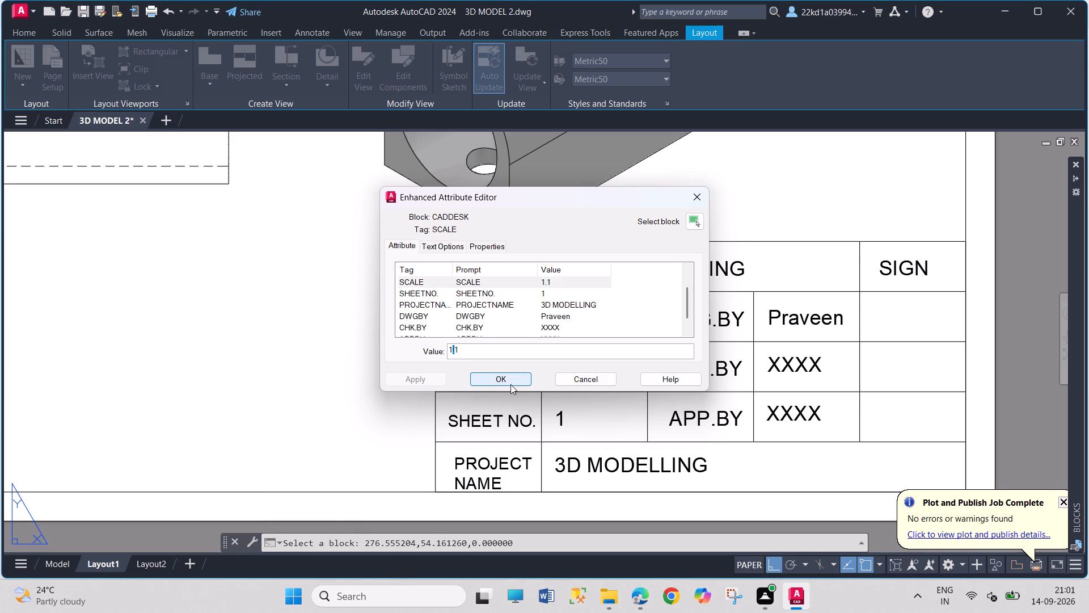
{"action": "key", "text": "ctrl+v"}
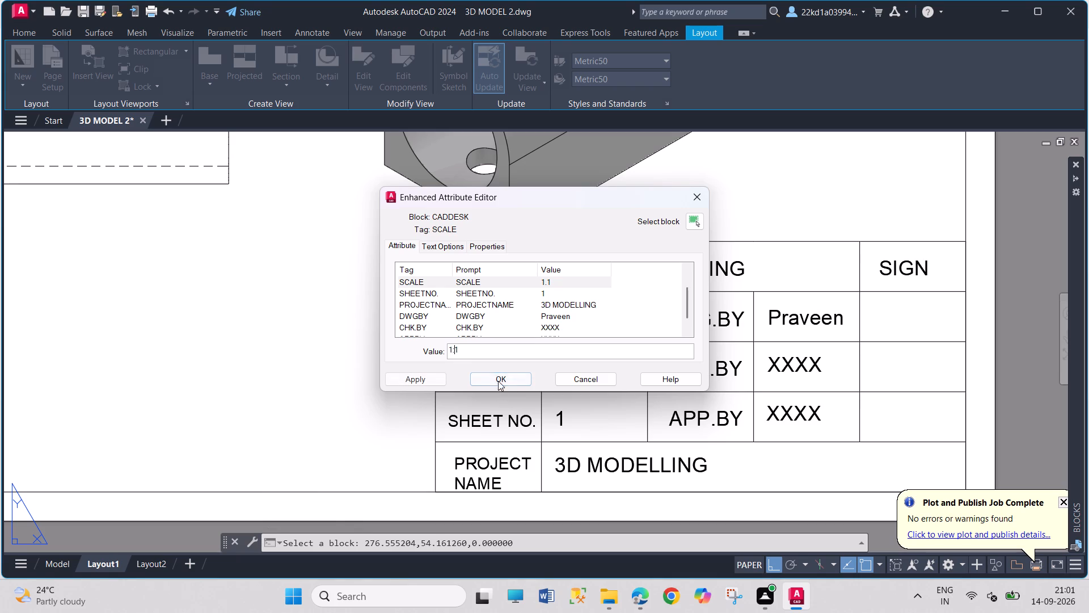
{"action": "left_click", "coordinate": [491, 346]}
{"action": "left_click", "coordinate": [497, 379]}
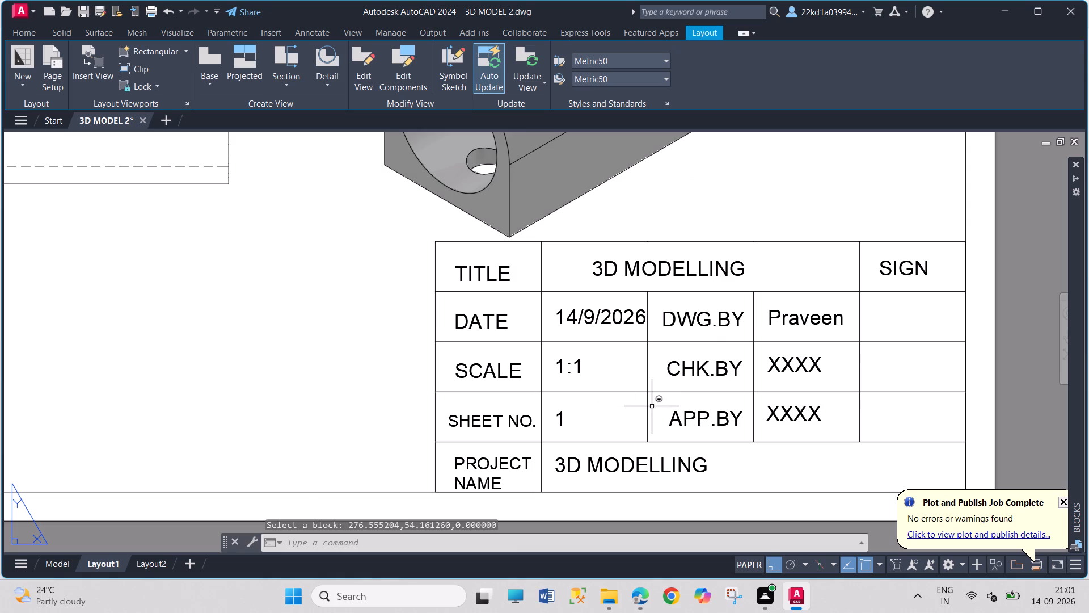
{"action": "key", "text": "ctrl+s"}
Review the sheet's views and the title block's scale, date, name and project entries on Layout1.
{"action": "scroll", "coordinate": [736, 279], "scroll_direction": "up", "scroll_amount": 4}
{"action": "scroll", "coordinate": [736, 280], "scroll_direction": "down", "scroll_amount": 6}
{"action": "scroll", "coordinate": [729, 274], "scroll_direction": "up", "scroll_amount": 3}
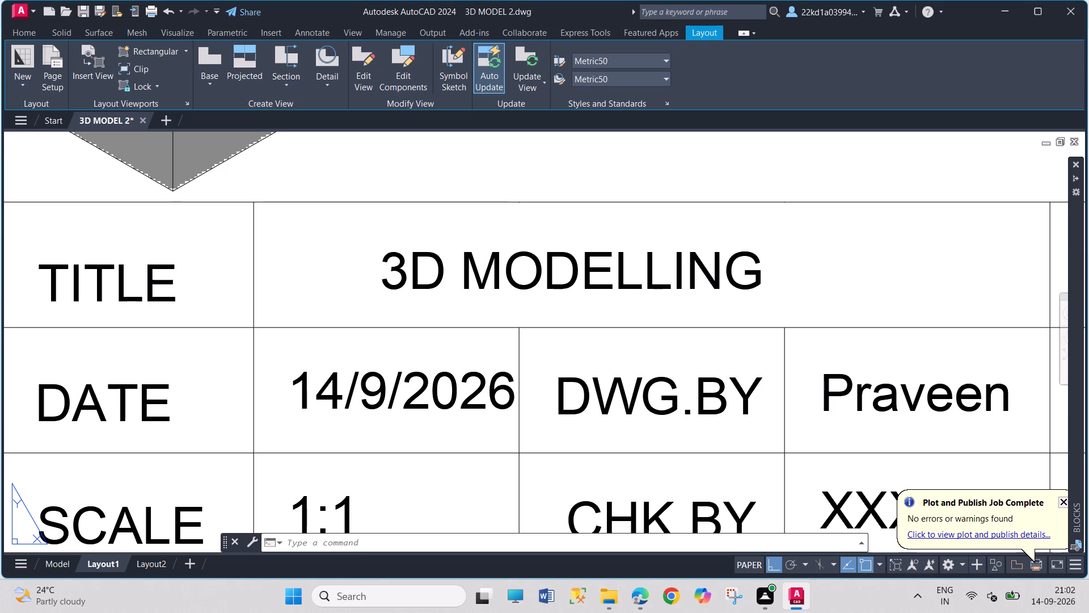
{"action": "scroll", "coordinate": [547, 446], "scroll_direction": "down", "scroll_amount": 3}
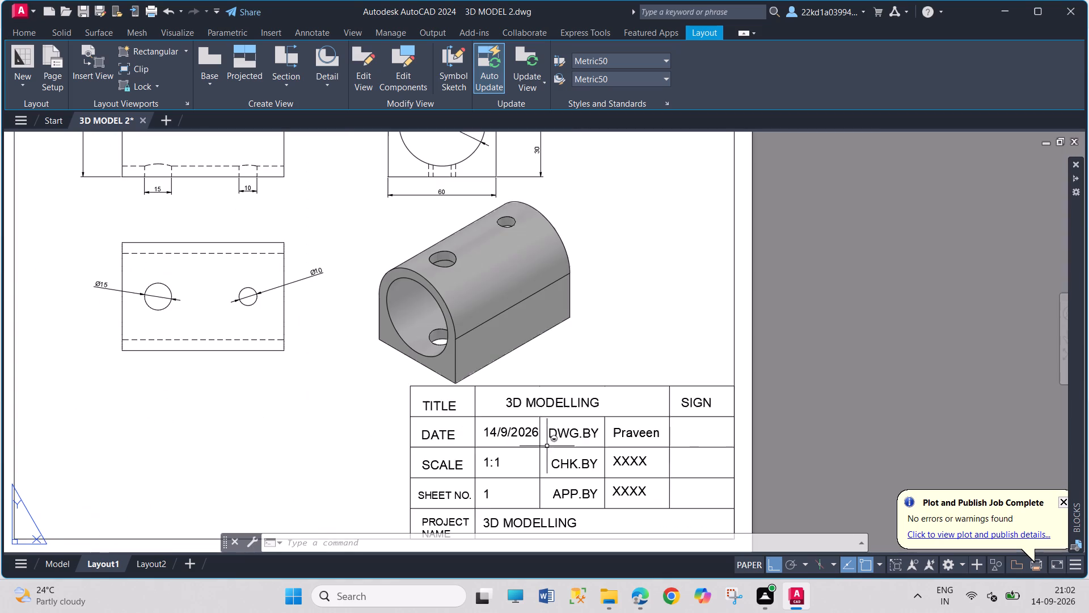
{"action": "scroll", "coordinate": [513, 512], "scroll_direction": "down", "scroll_amount": 2}
{"action": "scroll", "coordinate": [513, 531], "scroll_direction": "up", "scroll_amount": 2}
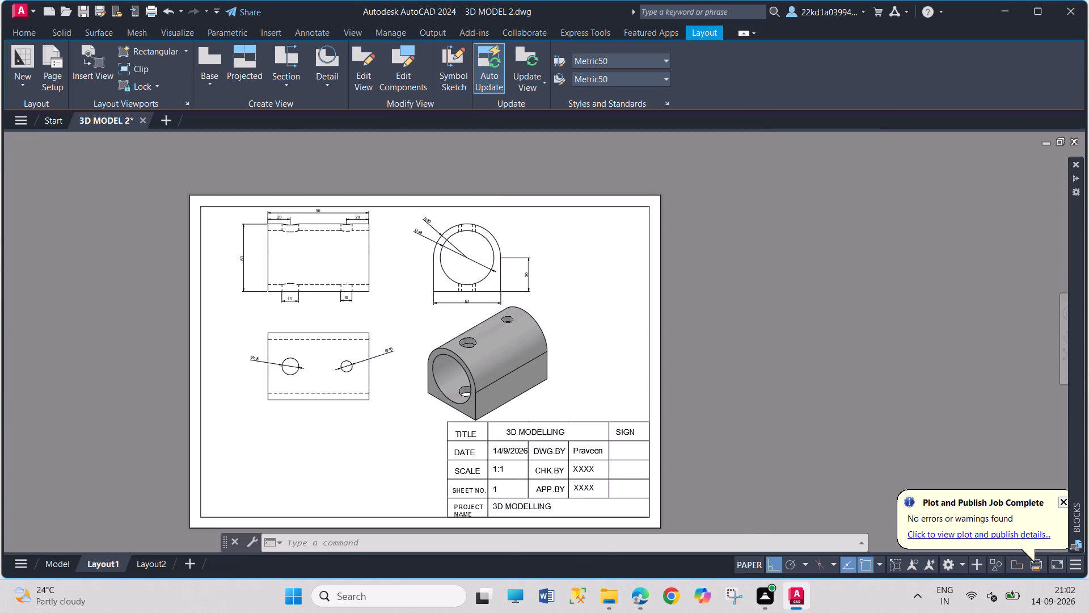
{"action": "scroll", "coordinate": [513, 531], "scroll_direction": "up", "scroll_amount": 1}
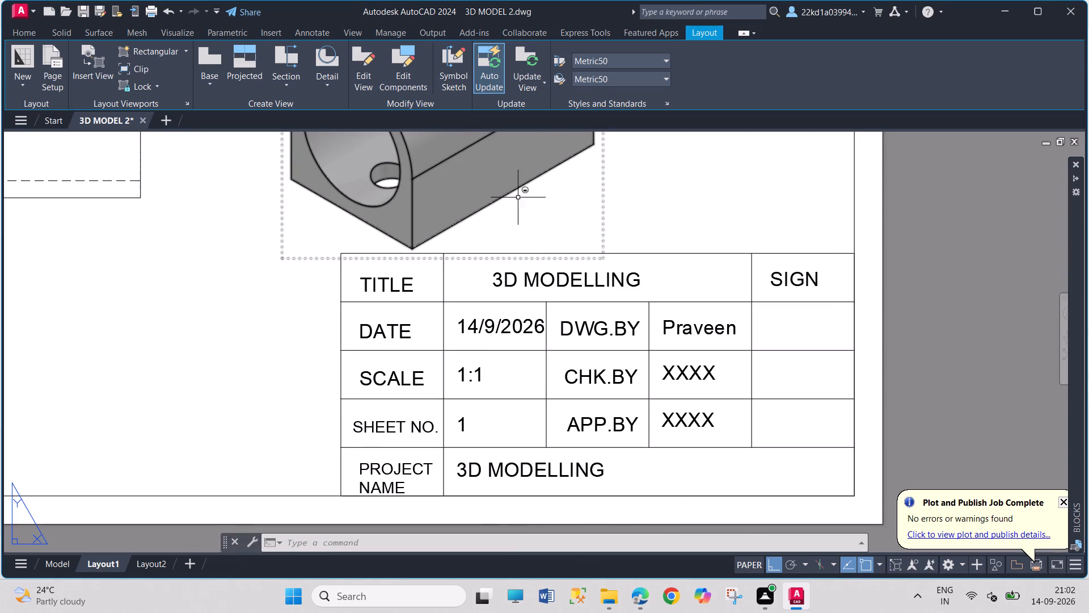
{"action": "scroll", "coordinate": [888, 365], "scroll_direction": "up", "scroll_amount": 1}
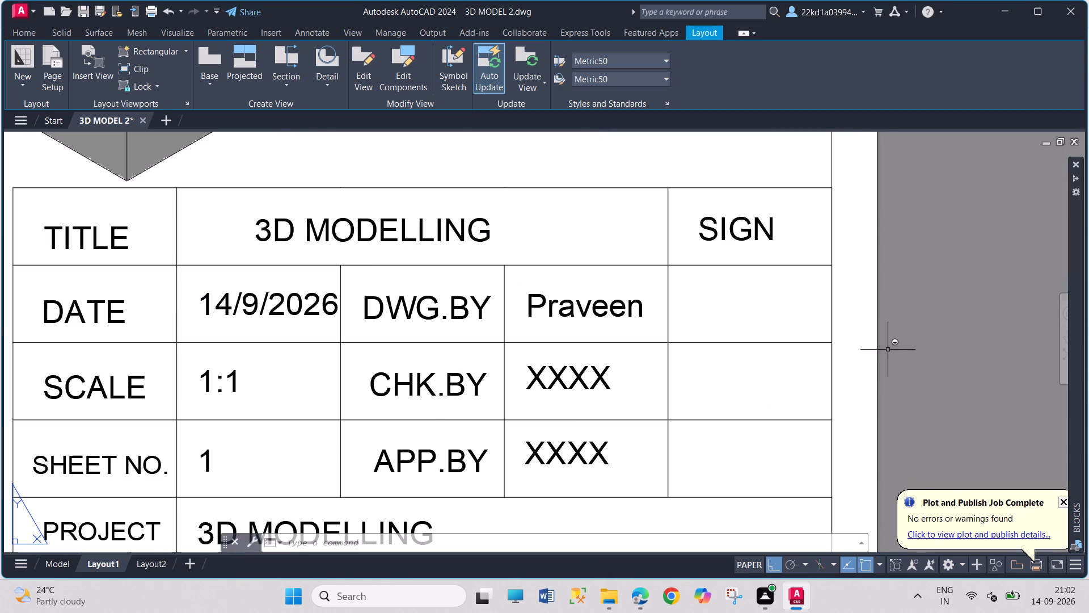
{"action": "scroll", "coordinate": [887, 348], "scroll_direction": "down", "scroll_amount": 1}
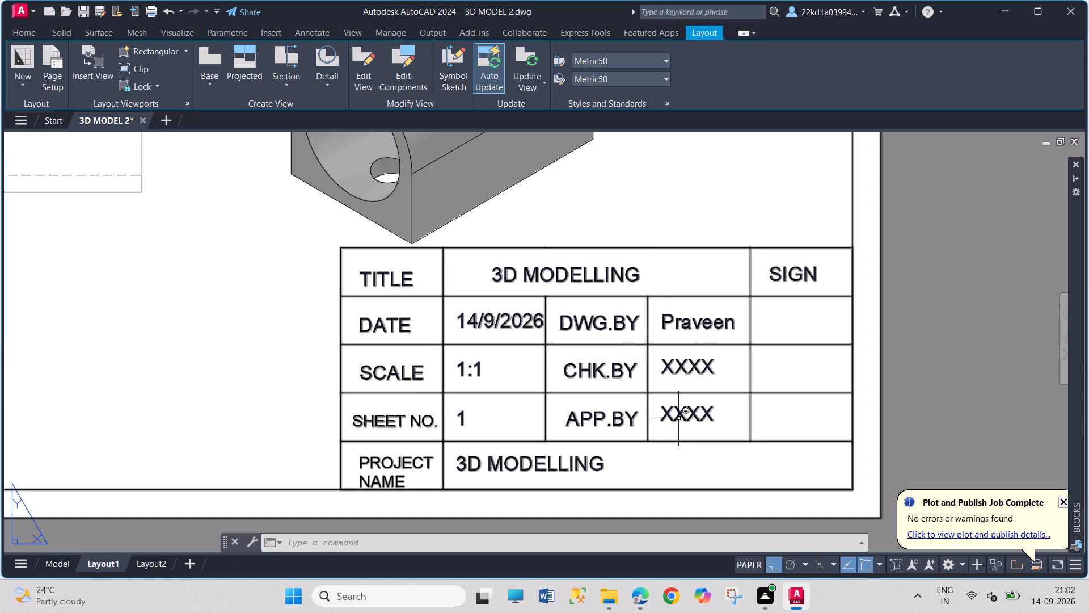
{"action": "scroll", "coordinate": [542, 465], "scroll_direction": "down", "scroll_amount": 1}
{"action": "scroll", "coordinate": [795, 510], "scroll_direction": "up", "scroll_amount": 1}
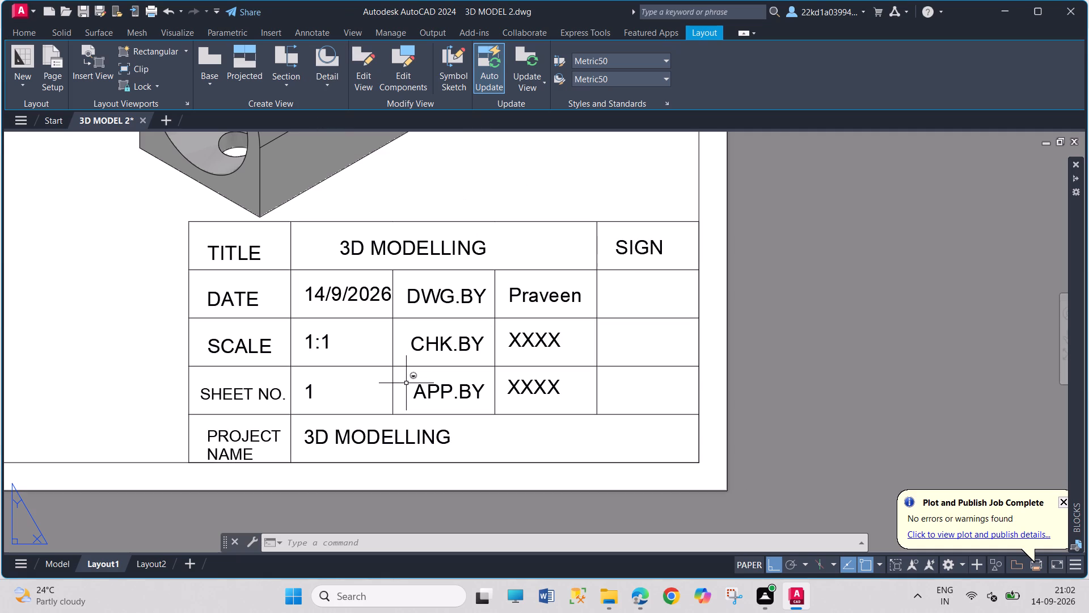
{"action": "scroll", "coordinate": [406, 383], "scroll_direction": "up", "scroll_amount": 1}
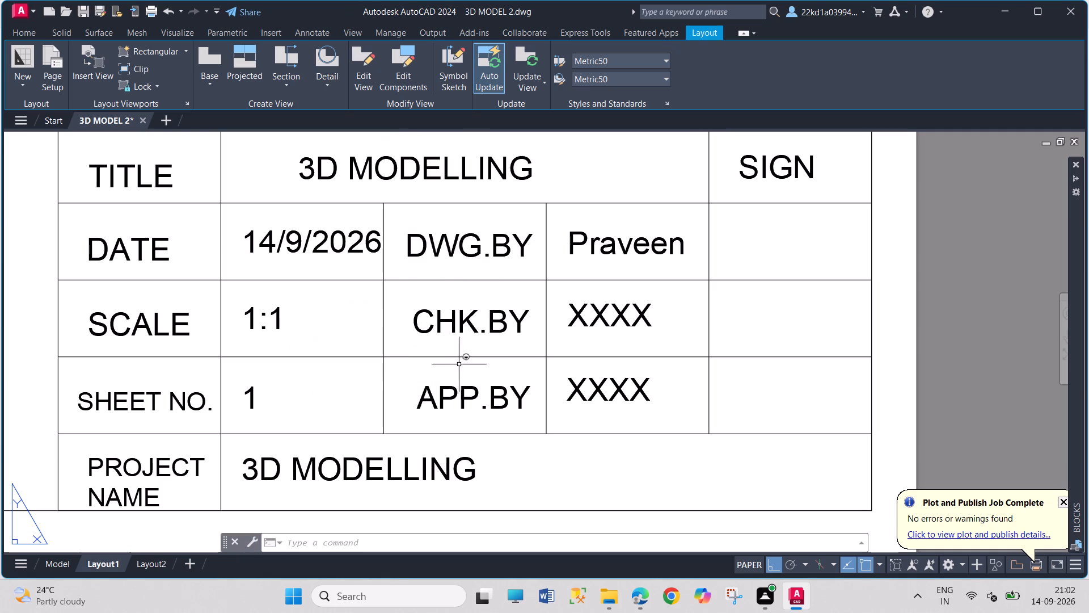
Examine the drafter's name entry beside DWG.BY in the title block up close.
{"action": "scroll", "coordinate": [707, 233], "scroll_direction": "up", "scroll_amount": 1}
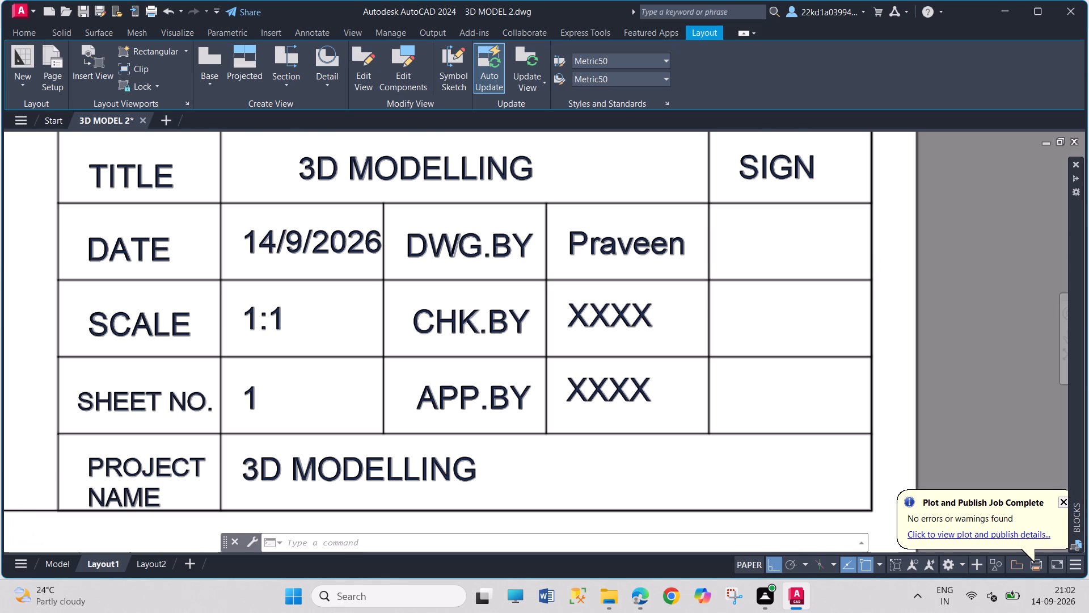
{"action": "scroll", "coordinate": [707, 233], "scroll_direction": "up", "scroll_amount": 1}
{"action": "scroll", "coordinate": [478, 202], "scroll_direction": "up", "scroll_amount": 1}
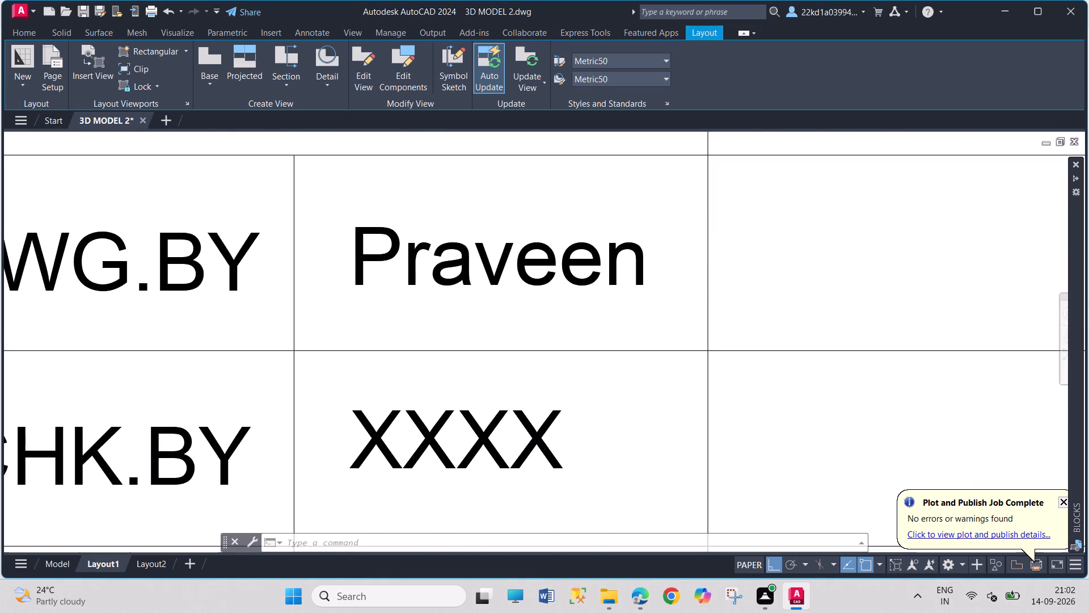
{"action": "scroll", "coordinate": [793, 290], "scroll_direction": "up", "scroll_amount": 1}
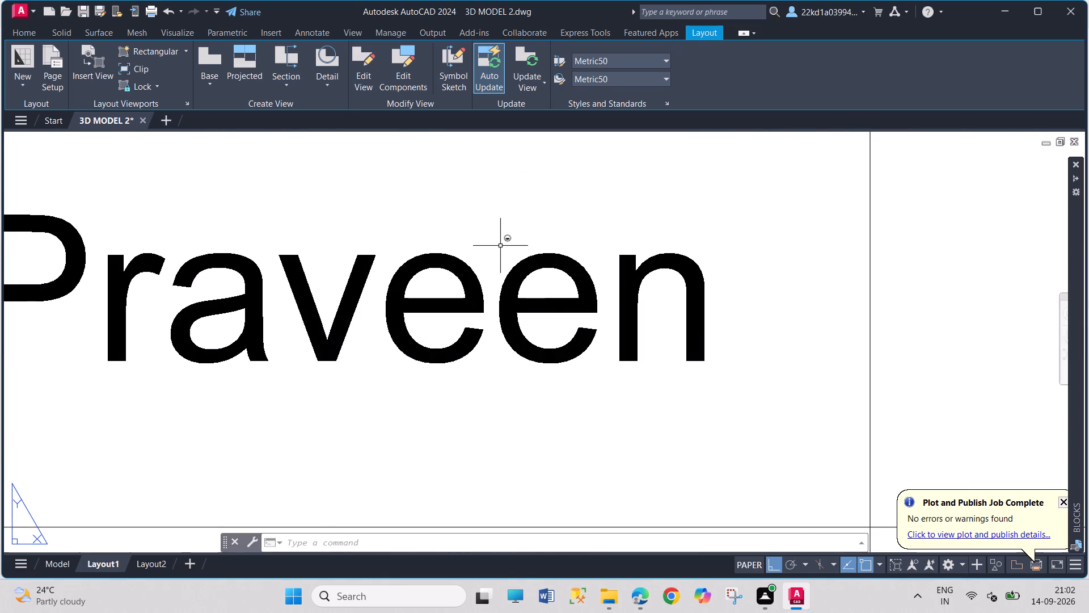
{"action": "scroll", "coordinate": [501, 246], "scroll_direction": "down", "scroll_amount": 1}
{"action": "scroll", "coordinate": [268, 194], "scroll_direction": "up", "scroll_amount": 1}
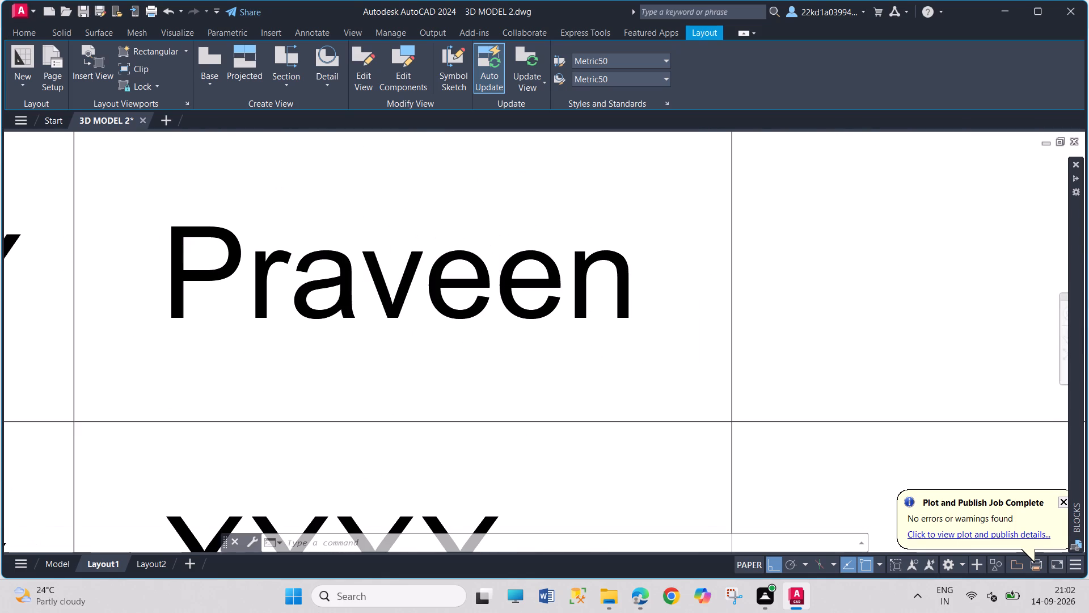
{"action": "scroll", "coordinate": [268, 194], "scroll_direction": "up", "scroll_amount": 1}
{"action": "scroll", "coordinate": [268, 194], "scroll_direction": "down", "scroll_amount": 1}
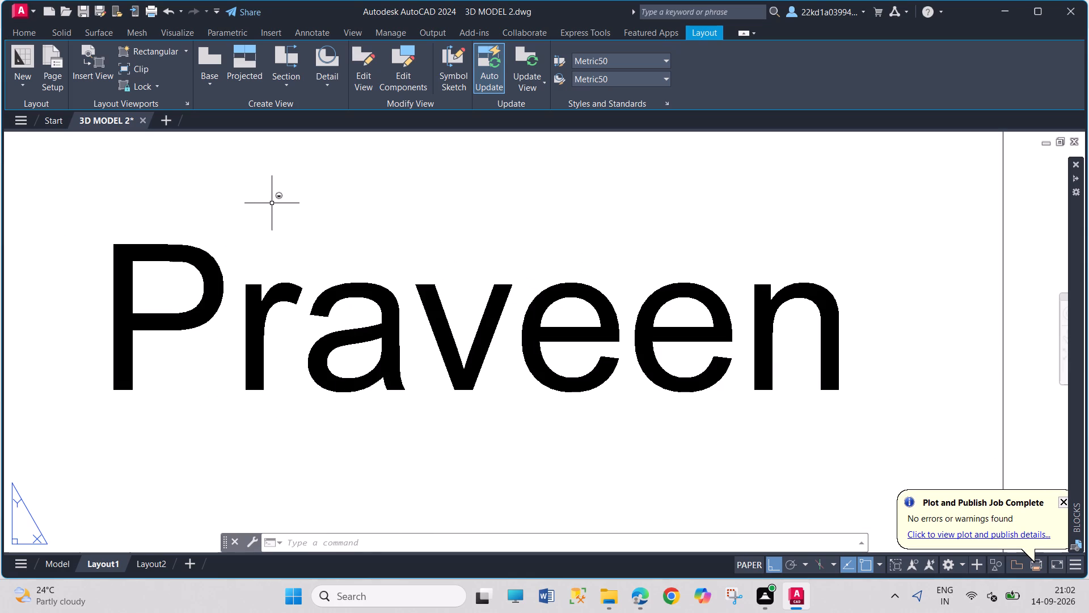
{"action": "scroll", "coordinate": [272, 203], "scroll_direction": "up", "scroll_amount": 1}
{"action": "scroll", "coordinate": [272, 204], "scroll_direction": "down", "scroll_amount": 1}
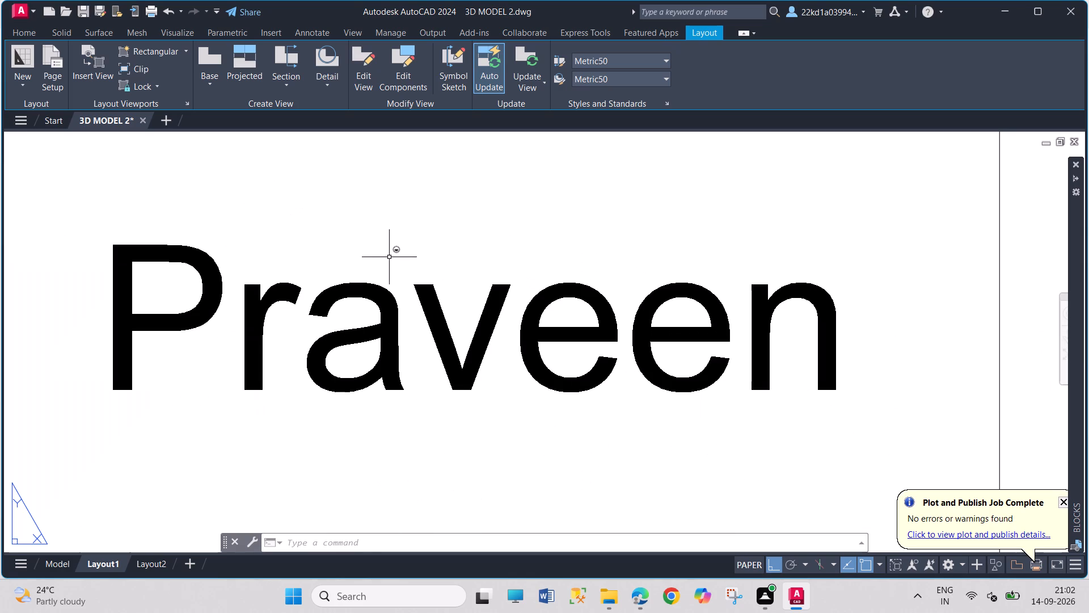
{"action": "scroll", "coordinate": [479, 257], "scroll_direction": "up", "scroll_amount": 1}
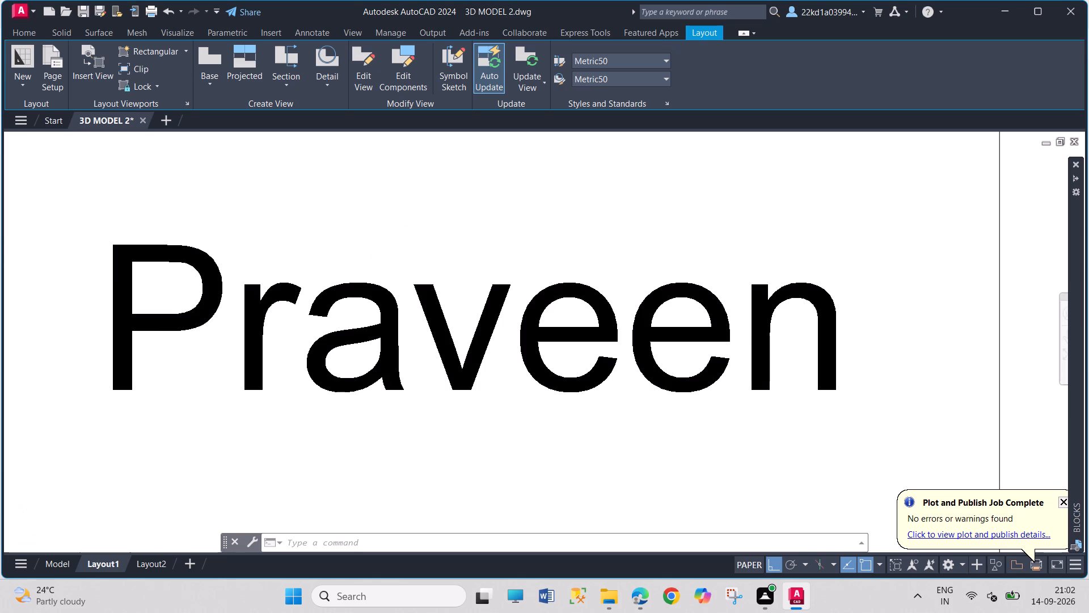
{"action": "scroll", "coordinate": [491, 262], "scroll_direction": "down", "scroll_amount": 1}
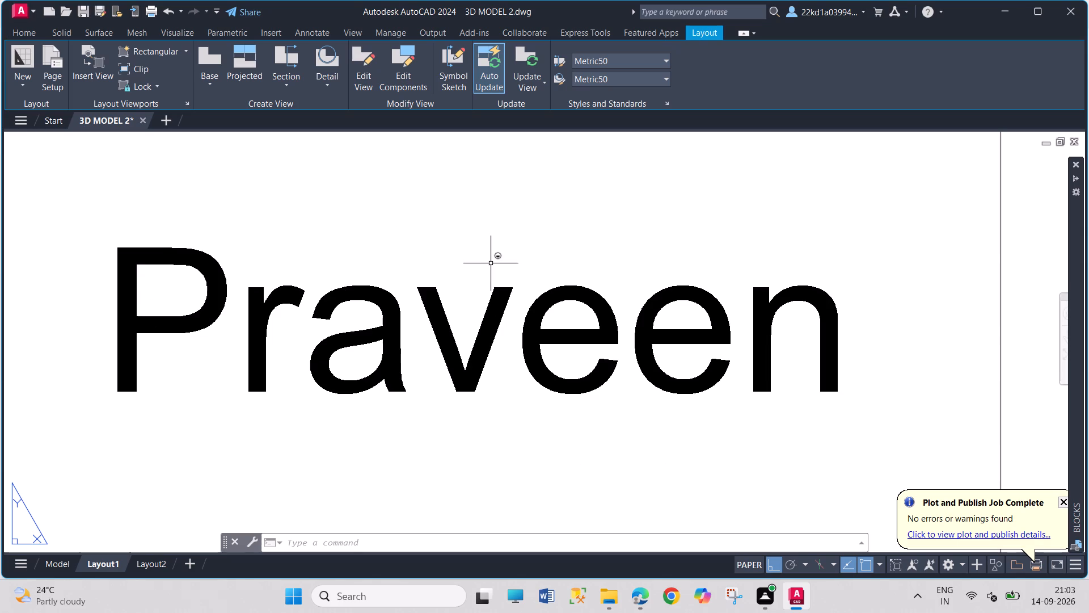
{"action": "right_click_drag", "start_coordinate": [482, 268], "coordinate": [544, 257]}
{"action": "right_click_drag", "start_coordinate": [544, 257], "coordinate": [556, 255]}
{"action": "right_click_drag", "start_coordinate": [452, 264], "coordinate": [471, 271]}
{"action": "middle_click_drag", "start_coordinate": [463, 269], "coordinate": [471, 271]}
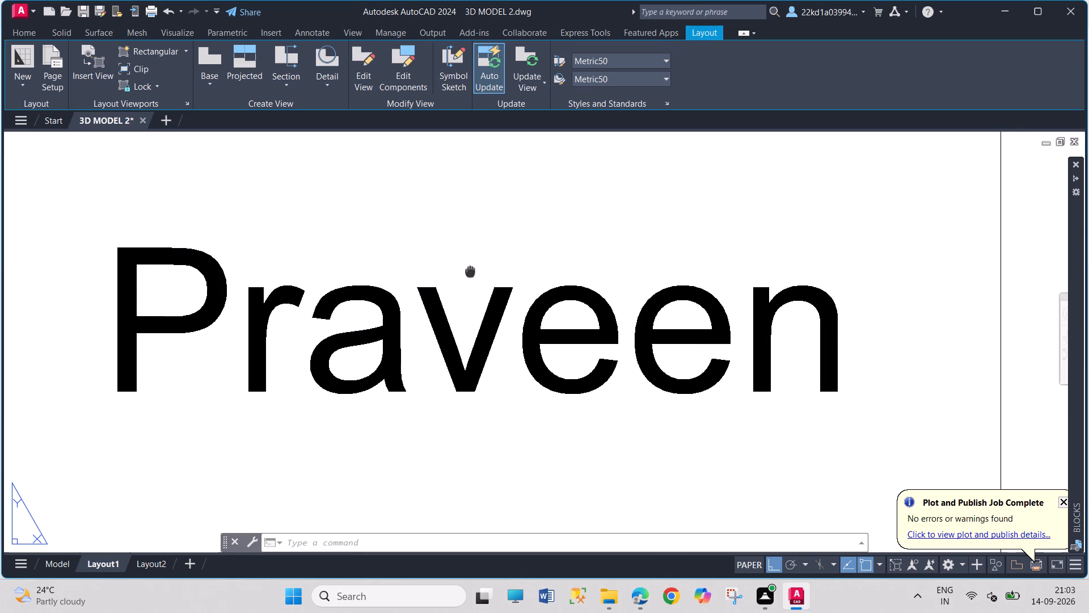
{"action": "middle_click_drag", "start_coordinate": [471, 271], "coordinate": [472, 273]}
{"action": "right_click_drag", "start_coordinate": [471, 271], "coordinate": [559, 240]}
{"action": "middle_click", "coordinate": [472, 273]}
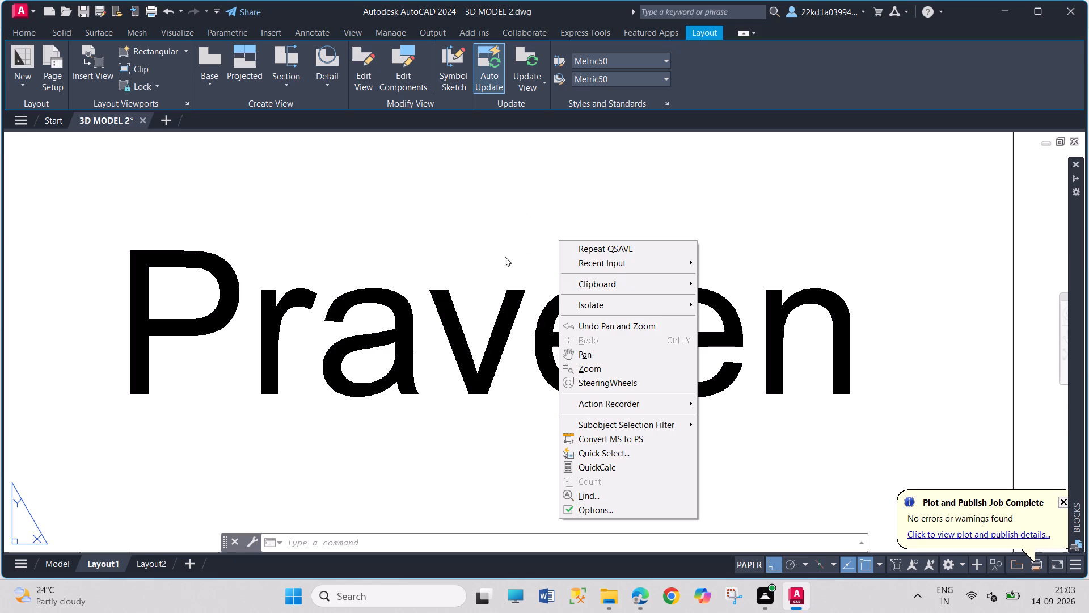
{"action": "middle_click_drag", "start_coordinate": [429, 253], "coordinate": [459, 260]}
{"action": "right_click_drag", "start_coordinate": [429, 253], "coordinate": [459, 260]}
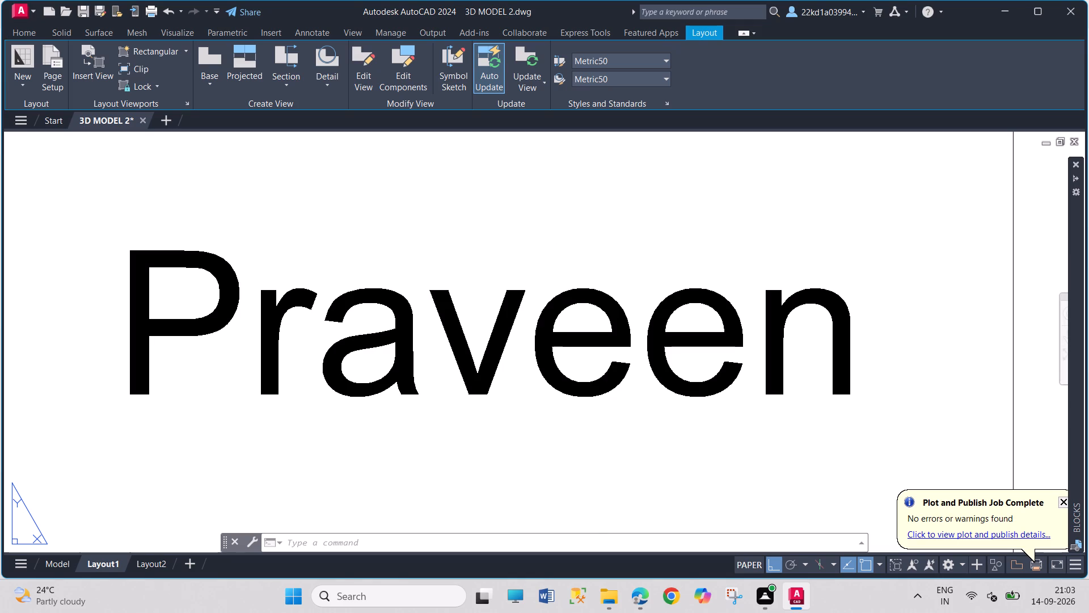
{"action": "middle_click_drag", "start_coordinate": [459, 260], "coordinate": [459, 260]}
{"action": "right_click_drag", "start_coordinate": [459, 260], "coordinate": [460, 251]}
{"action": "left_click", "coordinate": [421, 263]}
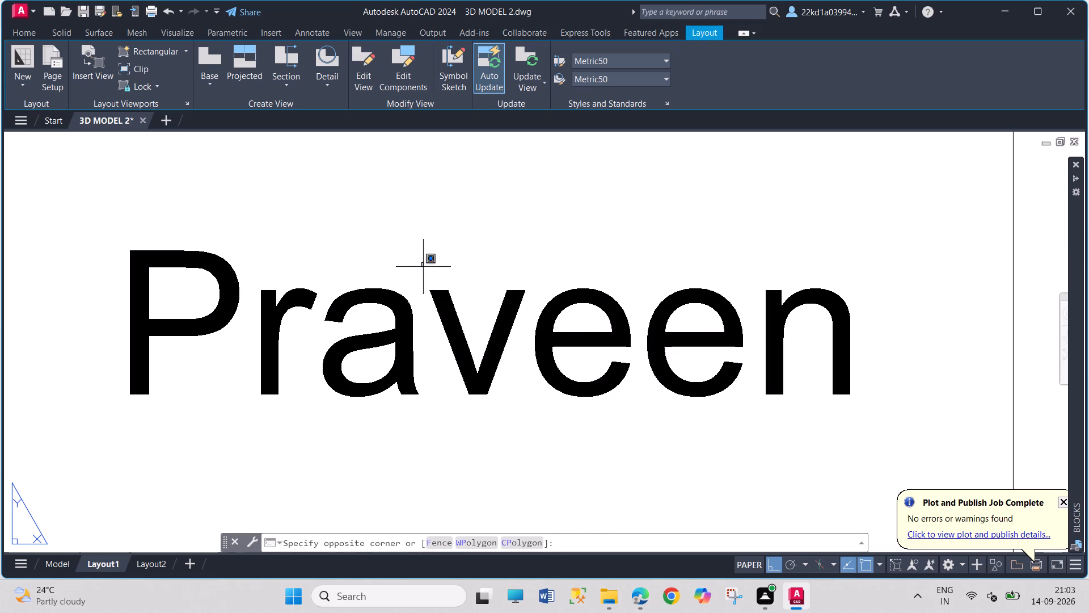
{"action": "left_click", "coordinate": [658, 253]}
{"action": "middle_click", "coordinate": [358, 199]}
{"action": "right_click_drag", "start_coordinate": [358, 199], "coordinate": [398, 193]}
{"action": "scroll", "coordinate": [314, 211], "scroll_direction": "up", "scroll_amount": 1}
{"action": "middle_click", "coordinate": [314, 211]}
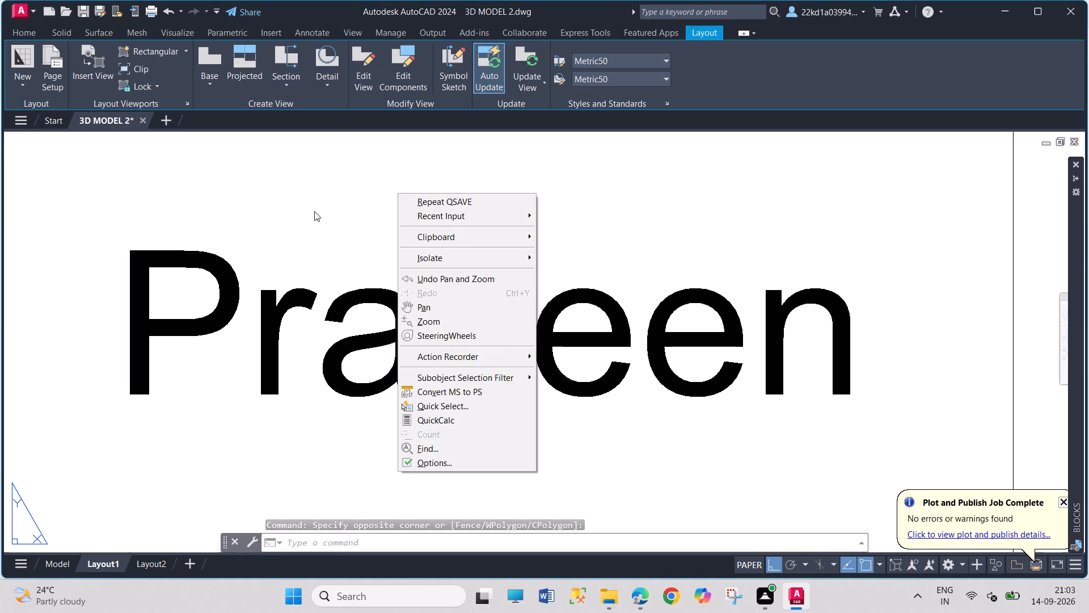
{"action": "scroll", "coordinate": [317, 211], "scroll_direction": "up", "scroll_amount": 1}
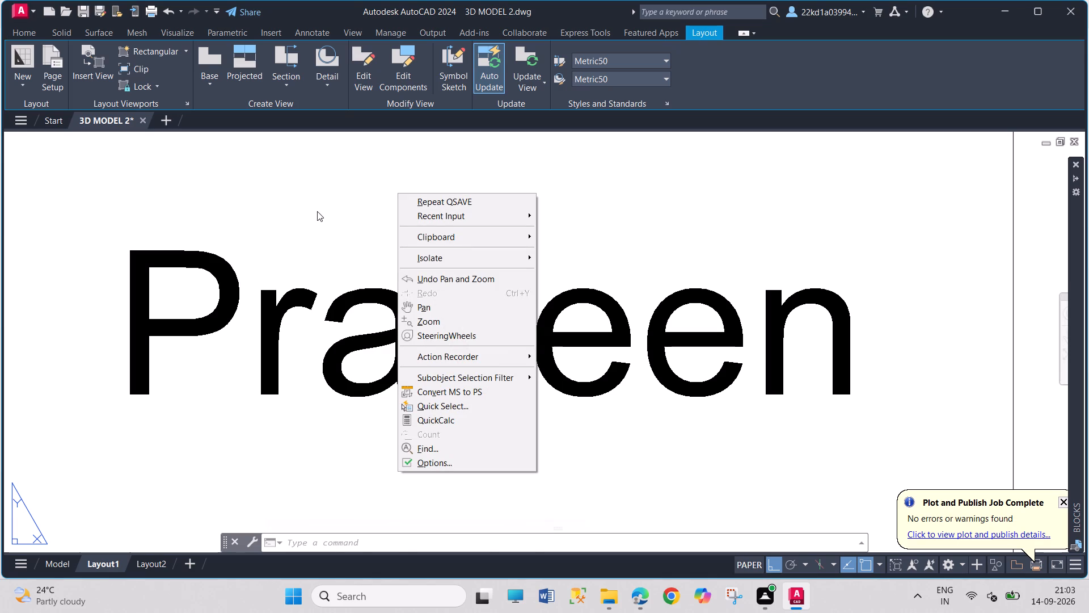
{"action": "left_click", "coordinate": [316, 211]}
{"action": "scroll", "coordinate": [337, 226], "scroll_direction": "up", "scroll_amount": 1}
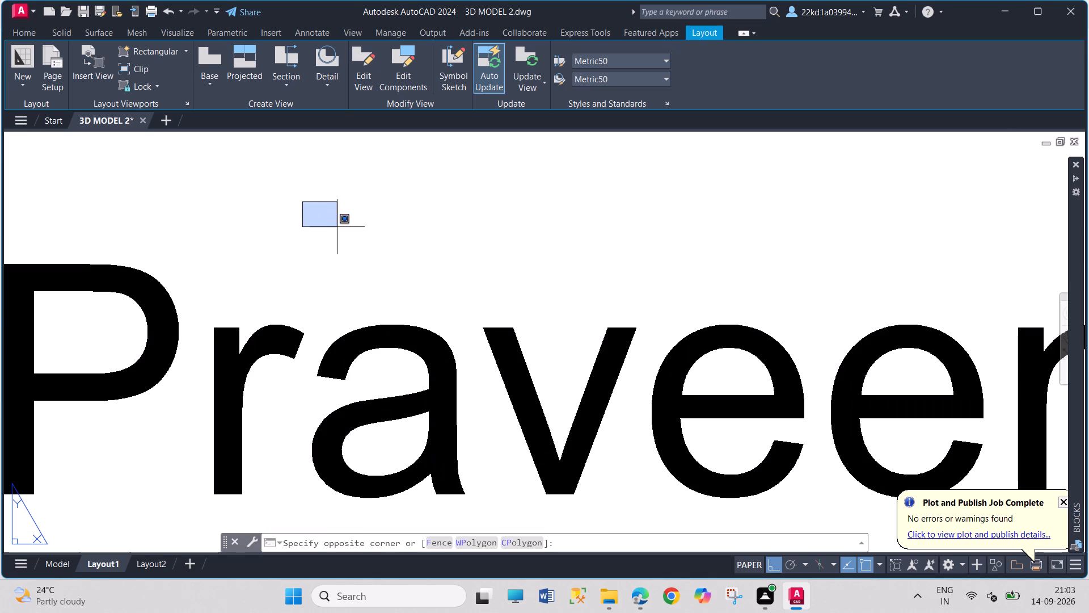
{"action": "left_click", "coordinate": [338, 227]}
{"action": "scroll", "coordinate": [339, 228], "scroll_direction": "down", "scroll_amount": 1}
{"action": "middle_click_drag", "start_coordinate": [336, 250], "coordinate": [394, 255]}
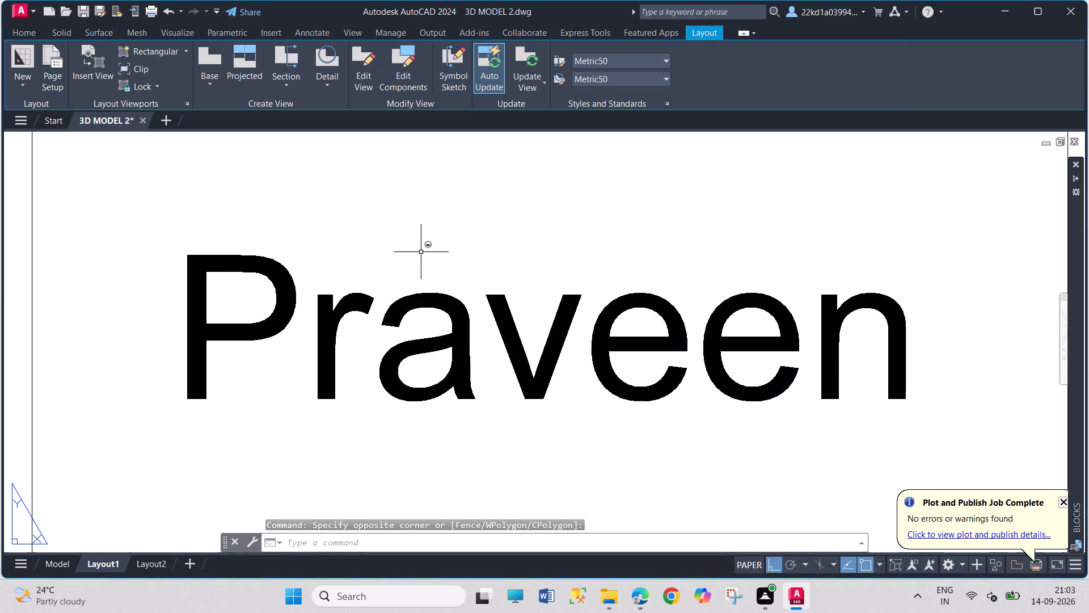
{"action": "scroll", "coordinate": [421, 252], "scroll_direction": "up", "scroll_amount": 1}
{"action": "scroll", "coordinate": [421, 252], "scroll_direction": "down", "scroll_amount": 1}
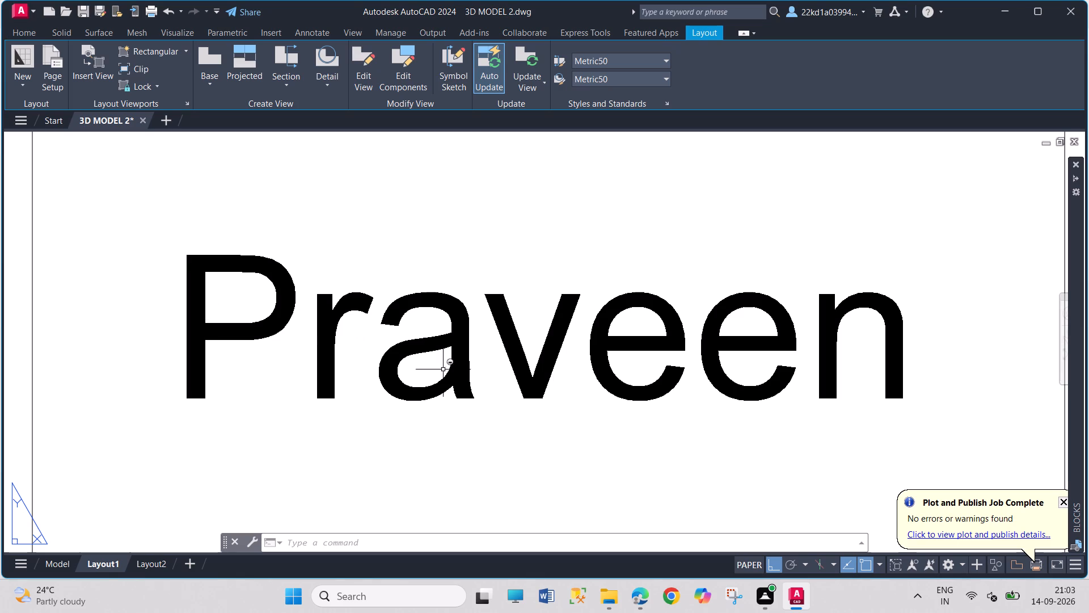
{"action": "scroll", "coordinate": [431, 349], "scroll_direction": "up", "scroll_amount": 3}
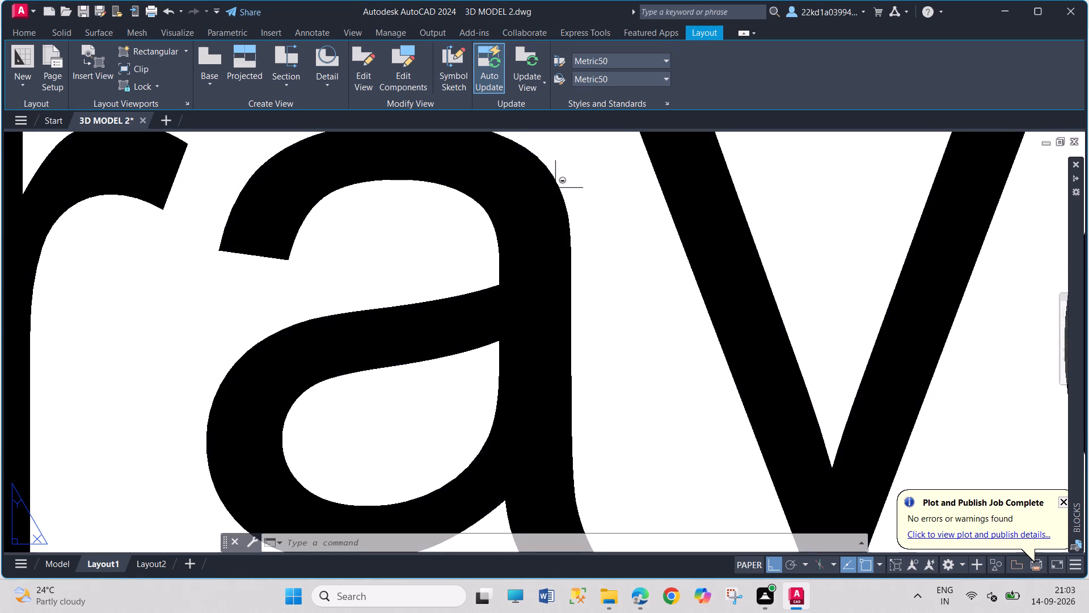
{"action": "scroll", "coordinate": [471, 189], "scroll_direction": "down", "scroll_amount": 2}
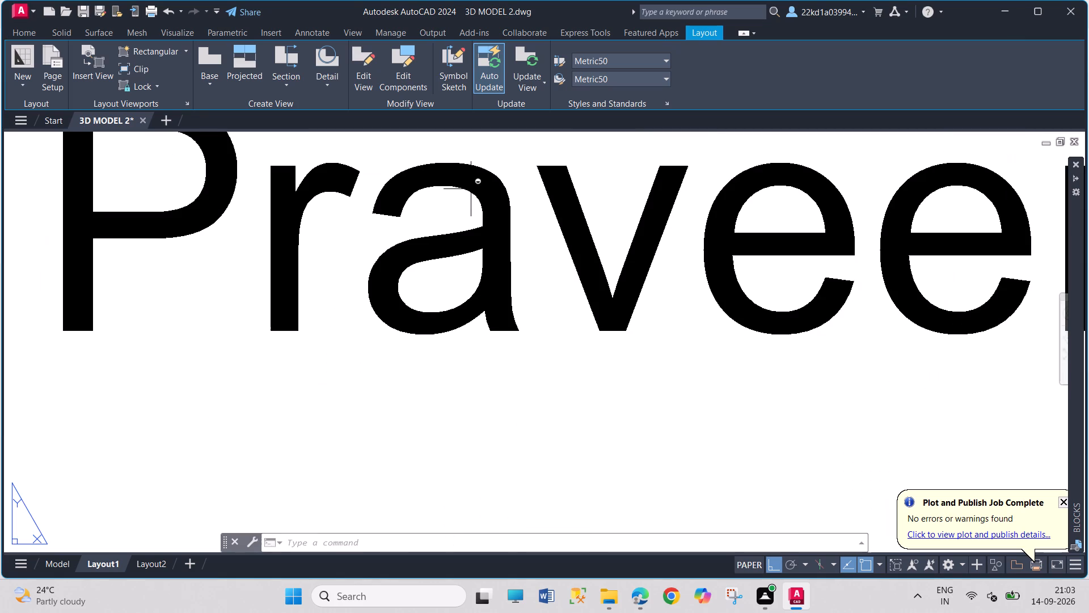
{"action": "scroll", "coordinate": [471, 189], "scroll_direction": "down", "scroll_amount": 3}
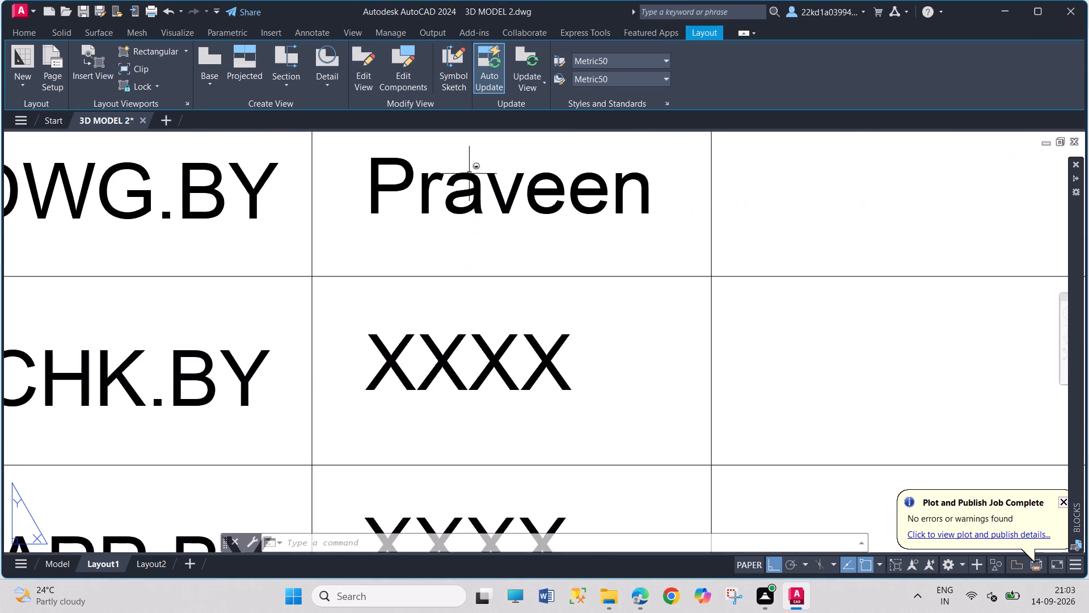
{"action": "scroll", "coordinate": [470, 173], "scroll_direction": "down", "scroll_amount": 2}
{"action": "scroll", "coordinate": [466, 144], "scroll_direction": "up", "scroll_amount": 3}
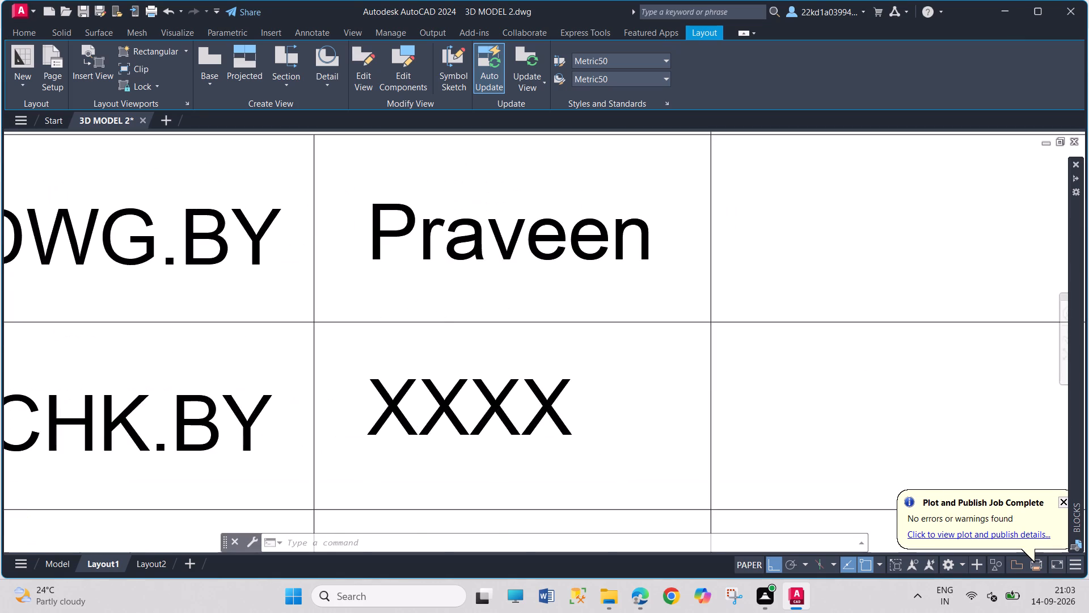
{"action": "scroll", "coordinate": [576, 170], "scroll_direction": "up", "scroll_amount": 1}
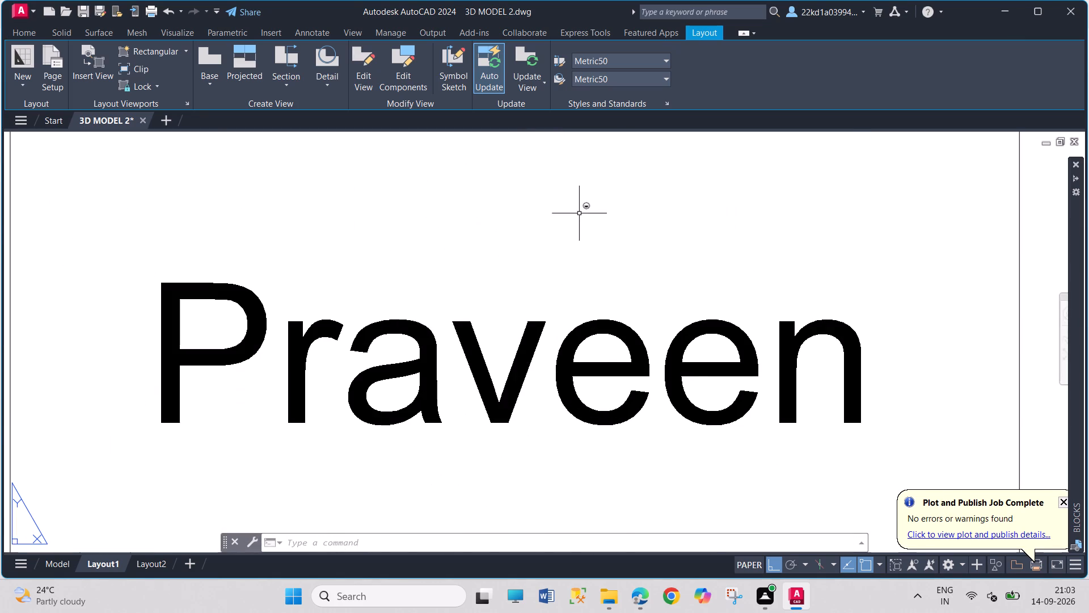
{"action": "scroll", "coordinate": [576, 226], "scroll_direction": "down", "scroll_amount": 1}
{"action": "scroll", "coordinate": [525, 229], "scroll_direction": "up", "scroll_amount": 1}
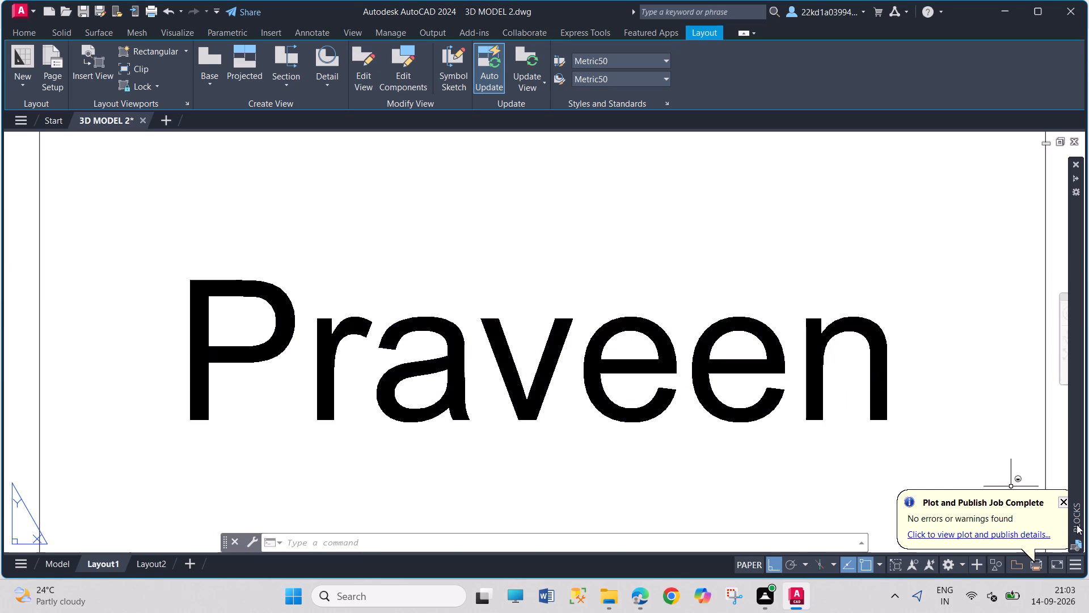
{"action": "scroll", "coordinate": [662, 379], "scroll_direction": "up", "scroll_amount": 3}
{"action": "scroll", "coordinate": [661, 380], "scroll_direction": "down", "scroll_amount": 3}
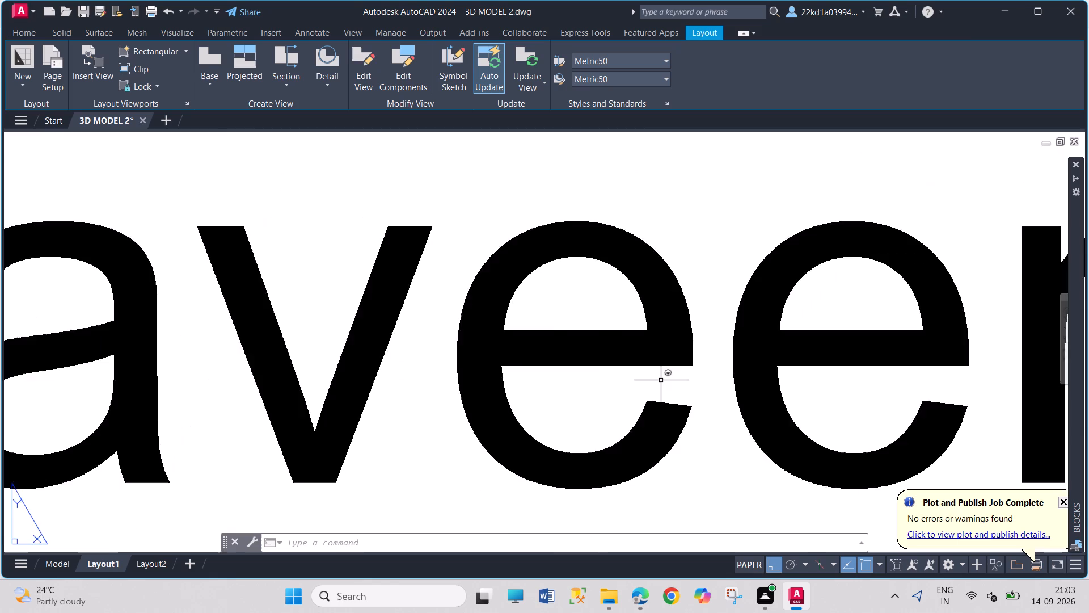
Review the whole Layout1 sheet with its dimensioned views, isometric view and title block.
{"action": "scroll", "coordinate": [661, 380], "scroll_direction": "down", "scroll_amount": 7}
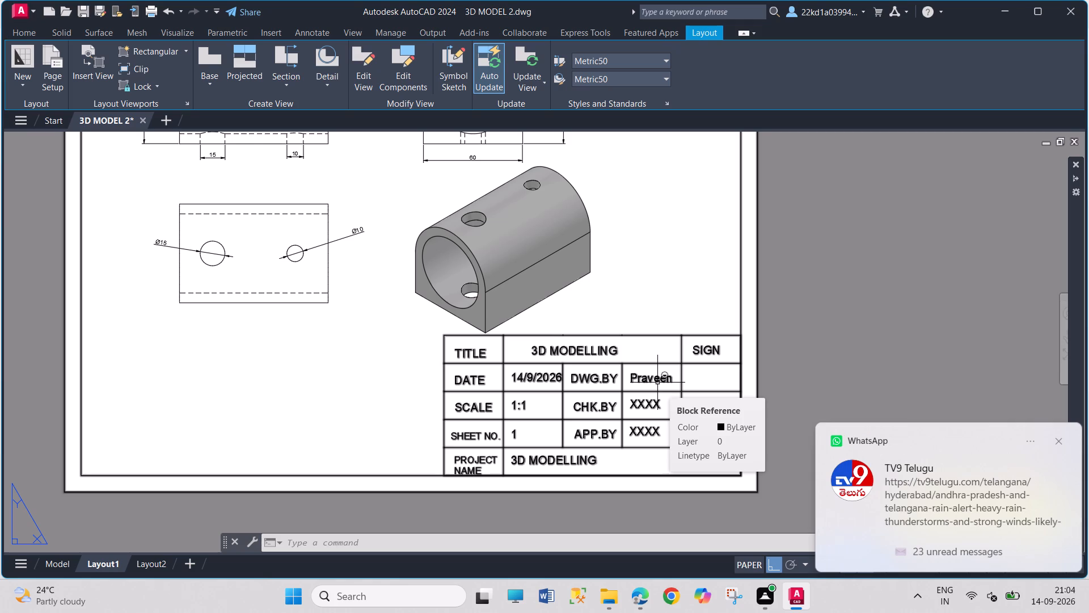
{"action": "scroll", "coordinate": [657, 383], "scroll_direction": "down", "scroll_amount": 2, "text": "ctrl"}
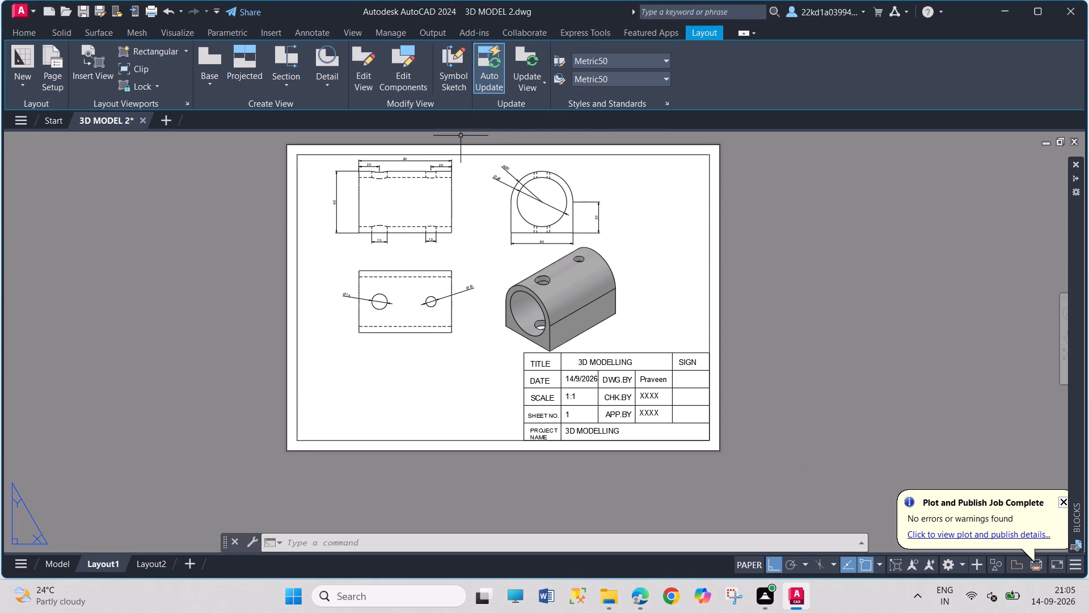
{"action": "scroll", "coordinate": [455, 138], "scroll_direction": "up", "scroll_amount": 1}
{"action": "scroll", "coordinate": [678, 360], "scroll_direction": "down", "scroll_amount": 1}
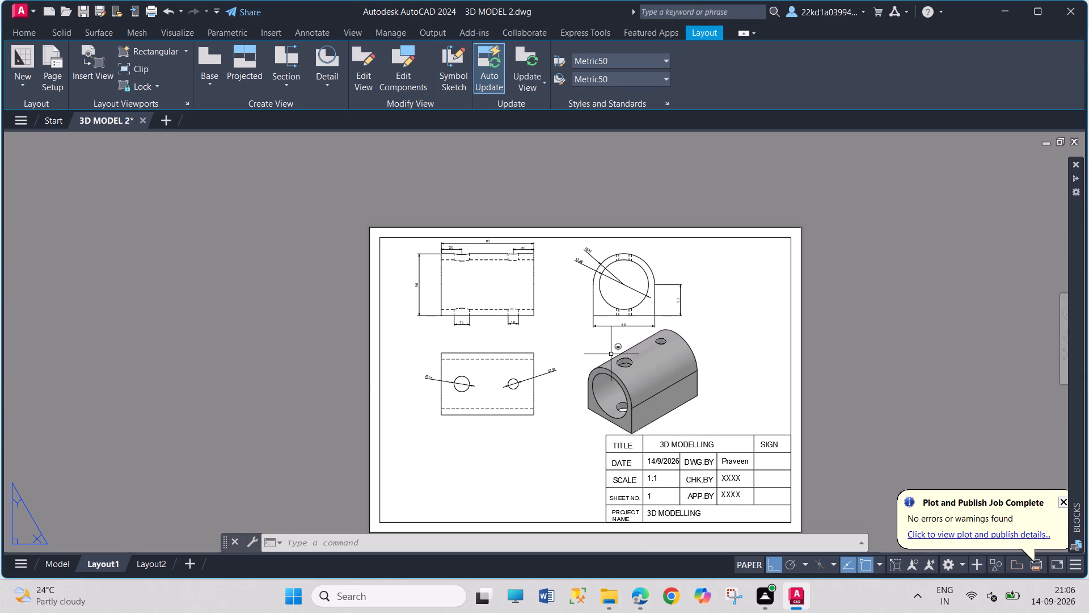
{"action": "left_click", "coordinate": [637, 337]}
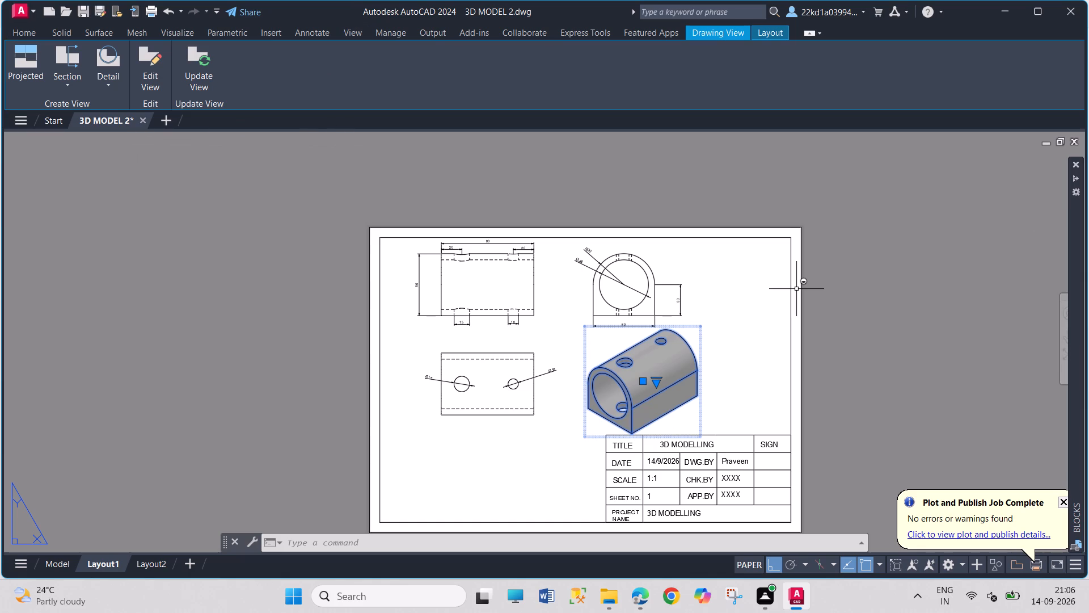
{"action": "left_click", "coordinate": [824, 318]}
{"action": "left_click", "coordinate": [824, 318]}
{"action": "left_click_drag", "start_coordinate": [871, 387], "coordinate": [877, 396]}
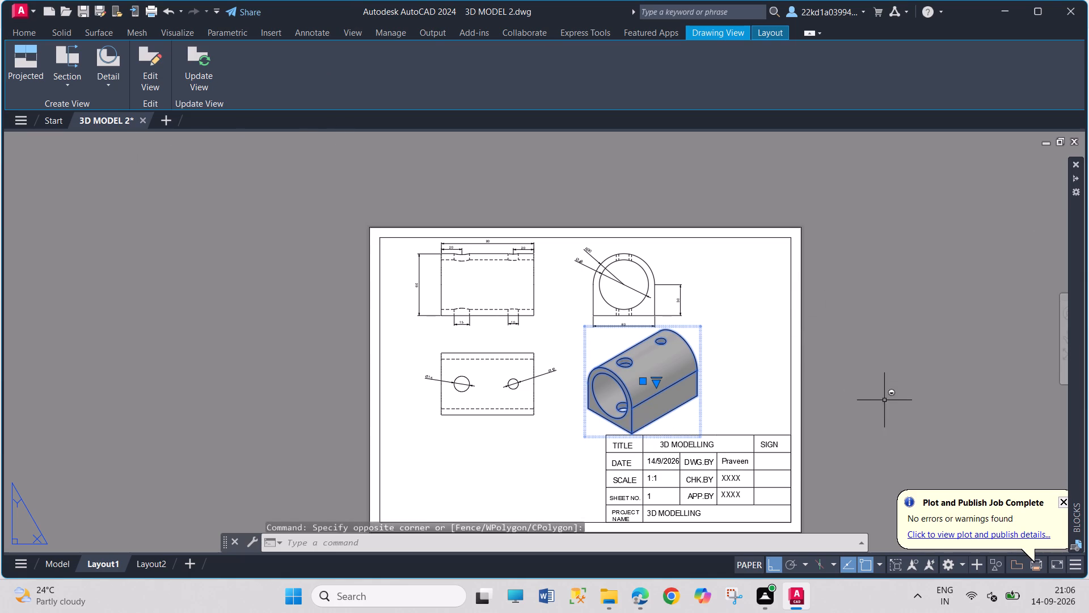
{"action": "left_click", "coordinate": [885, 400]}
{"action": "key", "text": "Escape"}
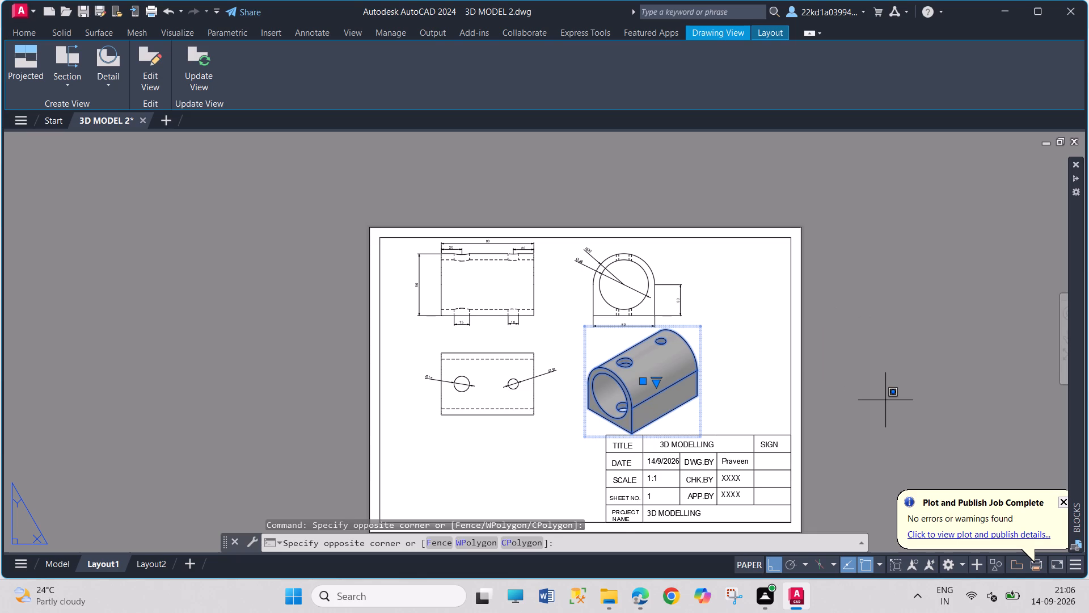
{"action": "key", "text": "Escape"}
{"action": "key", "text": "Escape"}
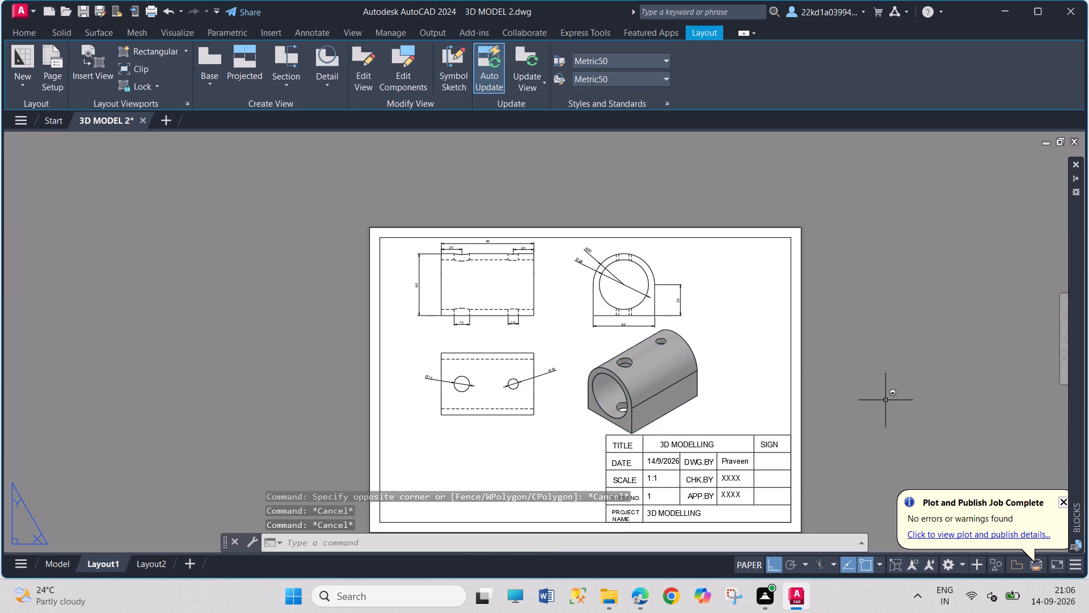
Save the 3D MODEL 2 drawing.
{"action": "key", "text": "ctrl+s"}
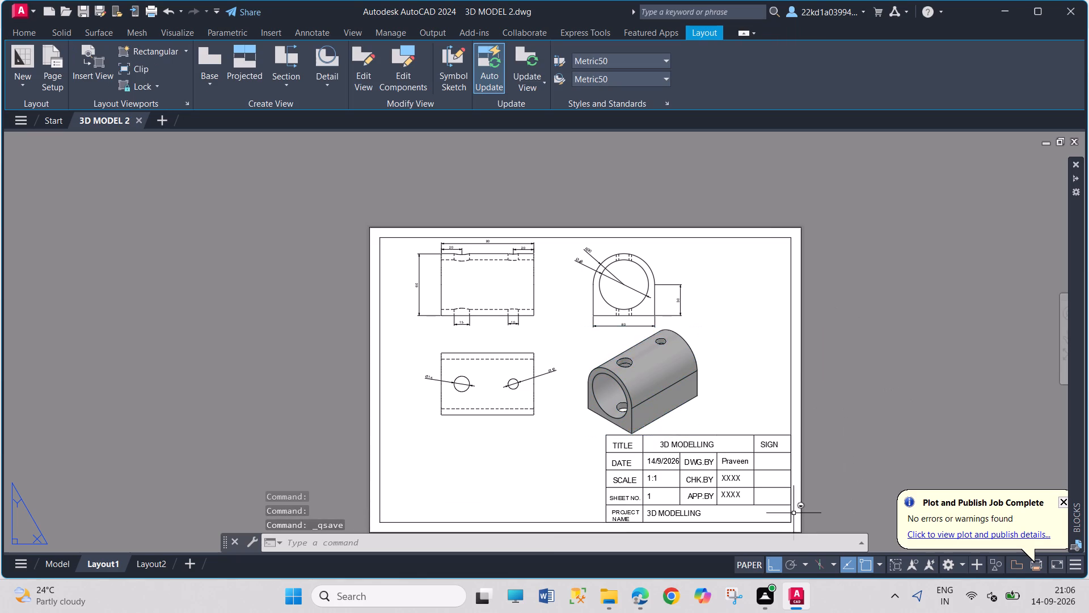
Review the Layout1 sheet's title block entries, isometric view and dimensioned front and side views.
{"action": "scroll", "coordinate": [769, 508], "scroll_direction": "down", "scroll_amount": 2}
{"action": "scroll", "coordinate": [732, 526], "scroll_direction": "up", "scroll_amount": 2}
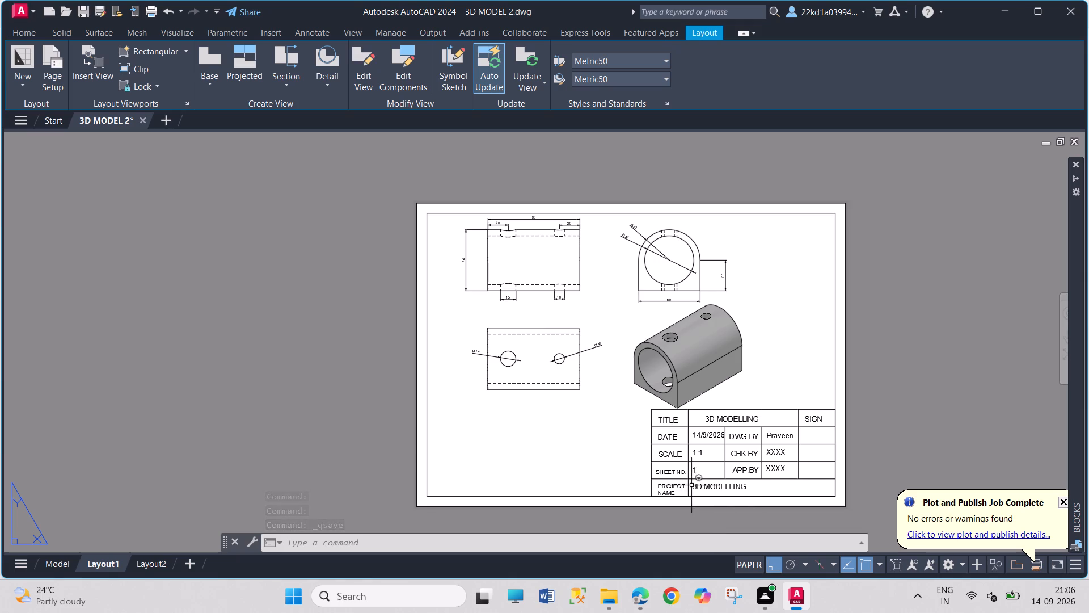
{"action": "scroll", "coordinate": [683, 465], "scroll_direction": "up", "scroll_amount": 4}
{"action": "scroll", "coordinate": [683, 465], "scroll_direction": "down", "scroll_amount": 2}
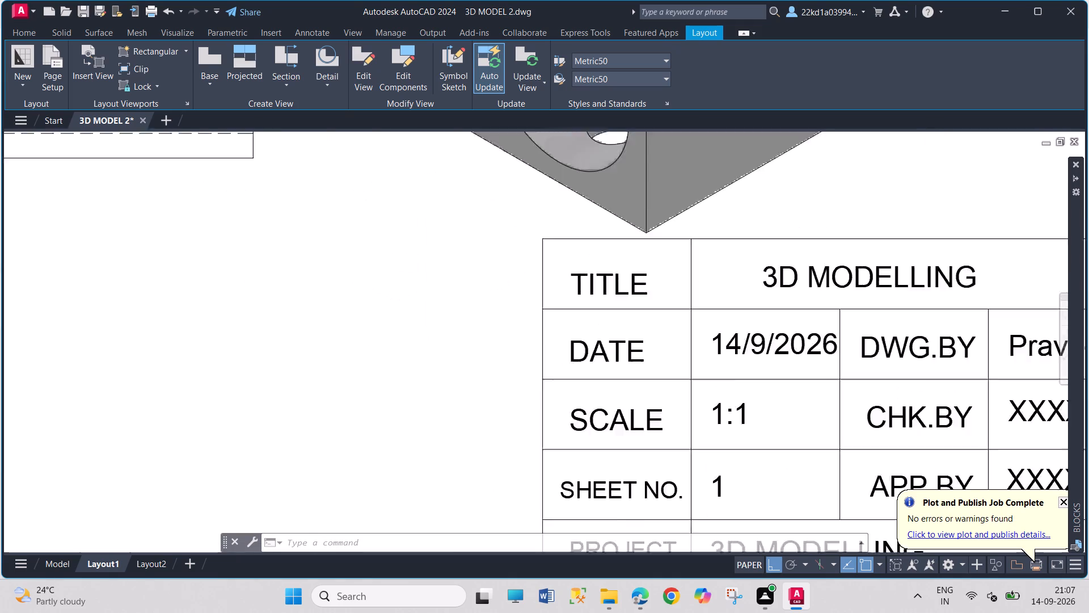
{"action": "scroll", "coordinate": [683, 465], "scroll_direction": "down", "scroll_amount": 2}
{"action": "scroll", "coordinate": [683, 465], "scroll_direction": "up", "scroll_amount": 1}
{"action": "scroll", "coordinate": [683, 465], "scroll_direction": "down", "scroll_amount": 1}
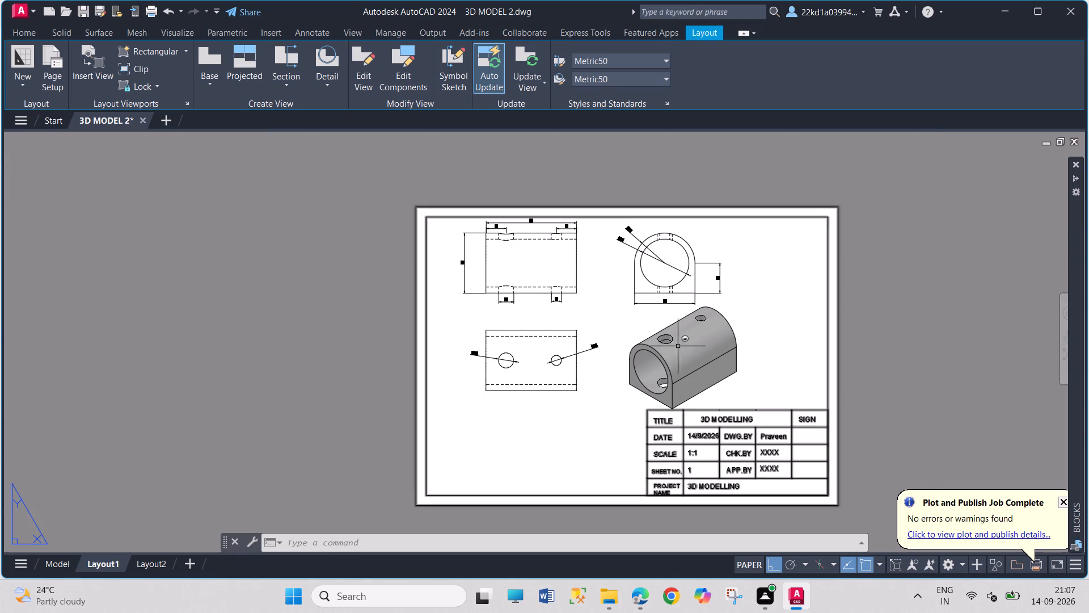
{"action": "scroll", "coordinate": [610, 222], "scroll_direction": "up", "scroll_amount": 2}
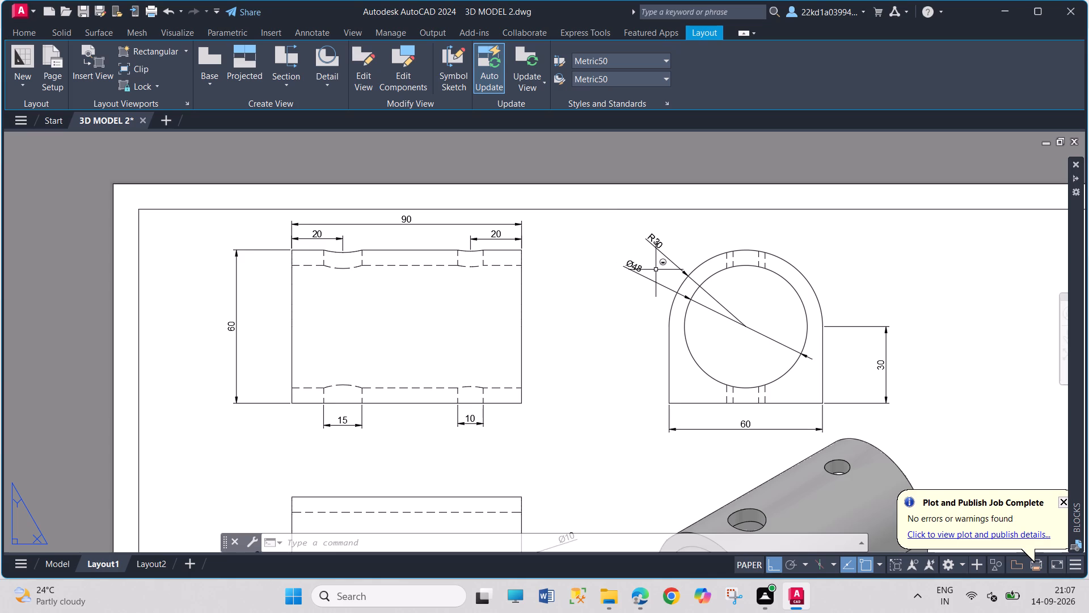
Plot Layout1 with DWG To PDF.pc3 on ISO full bleed A3, overwriting 3D MODEL 2-Layout1 in the AUTOCAD CADDESK folder.
{"action": "key", "text": "ctrl+p"}
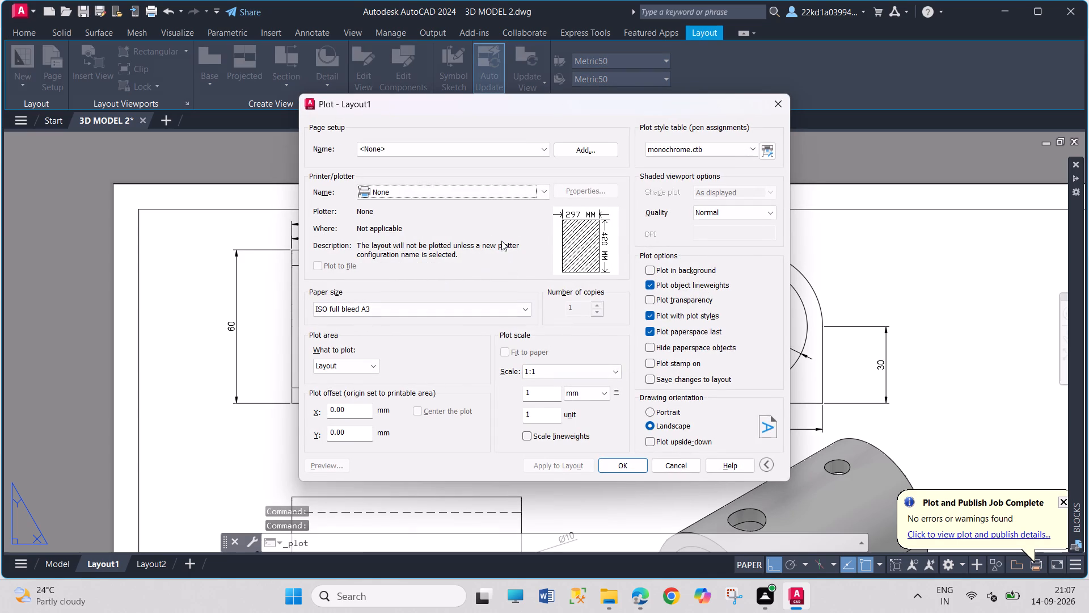
{"action": "left_click", "coordinate": [520, 193]}
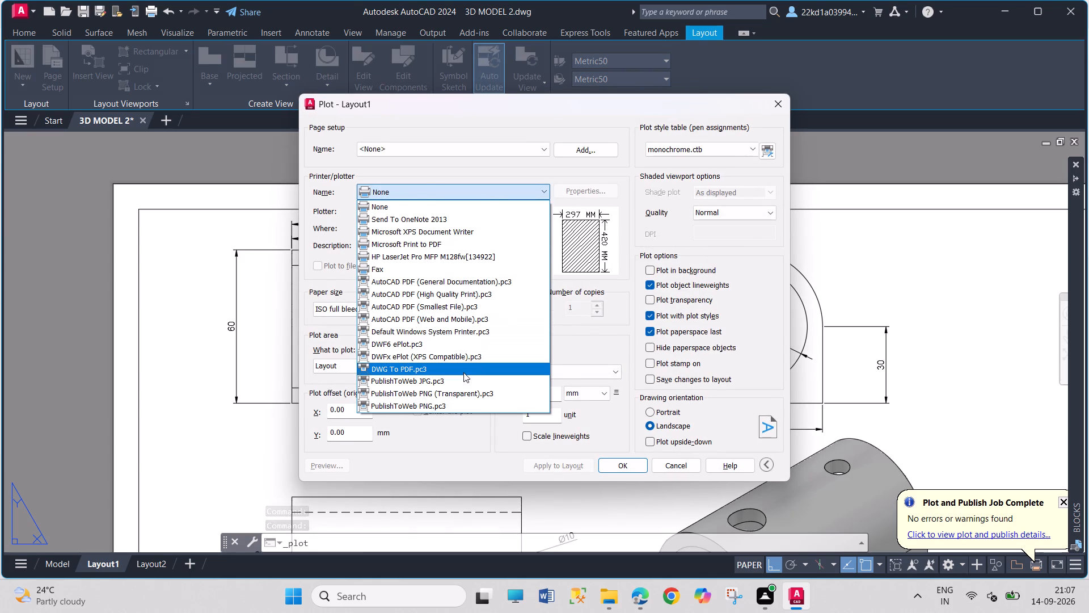
{"action": "left_click", "coordinate": [463, 372]}
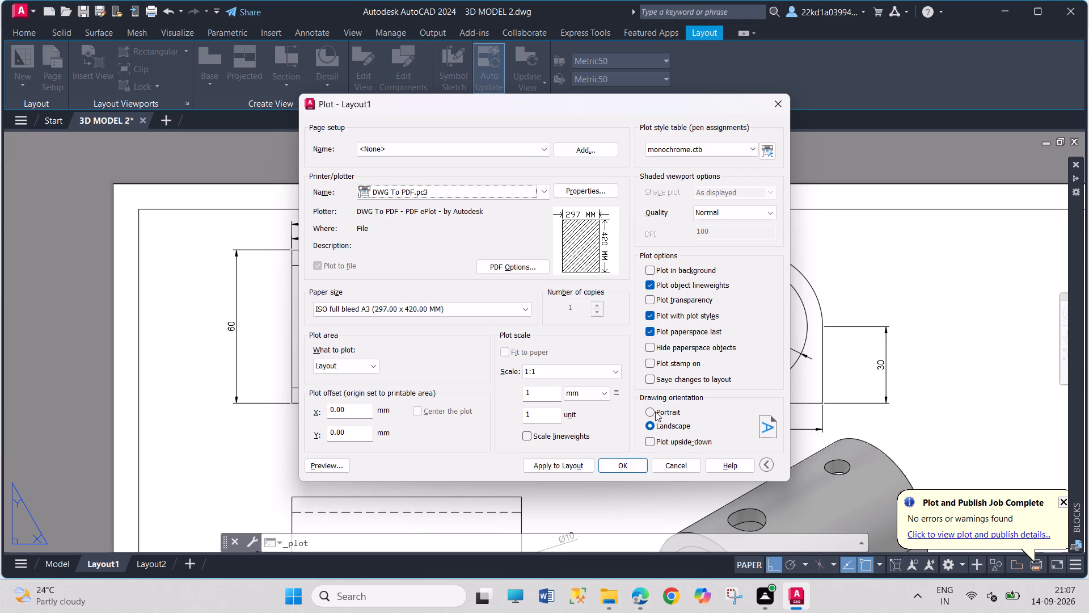
{"action": "left_click", "coordinate": [734, 212]}
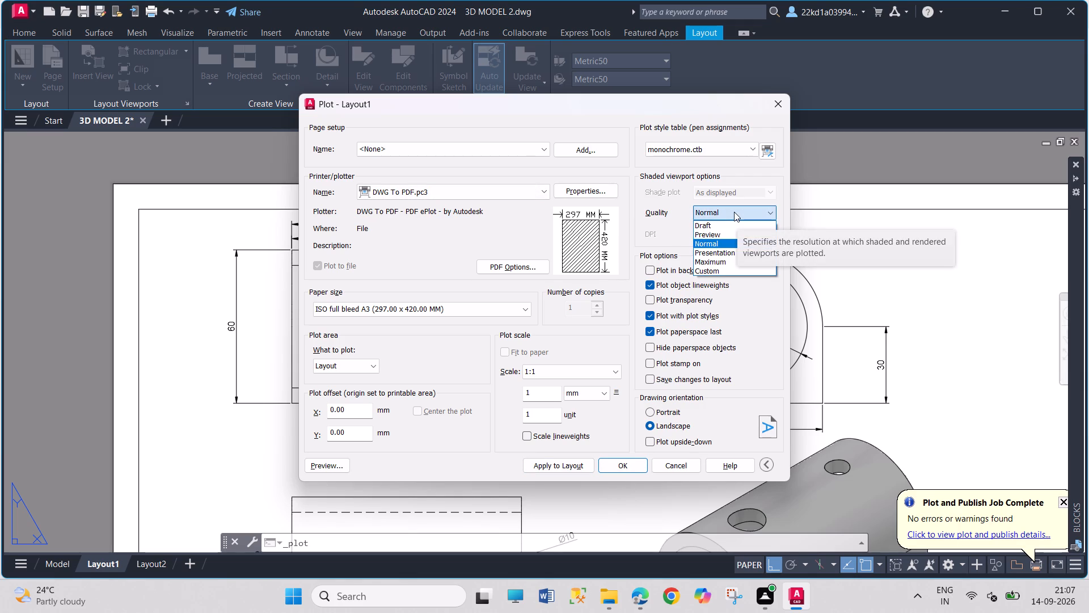
{"action": "left_click", "coordinate": [631, 467]}
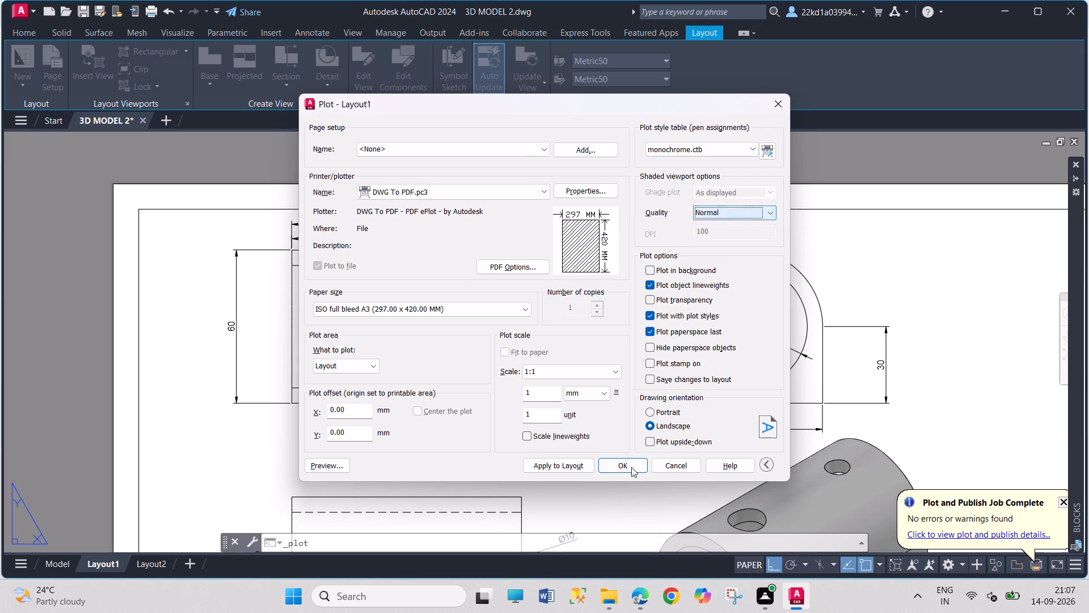
{"action": "left_click", "coordinate": [631, 467]}
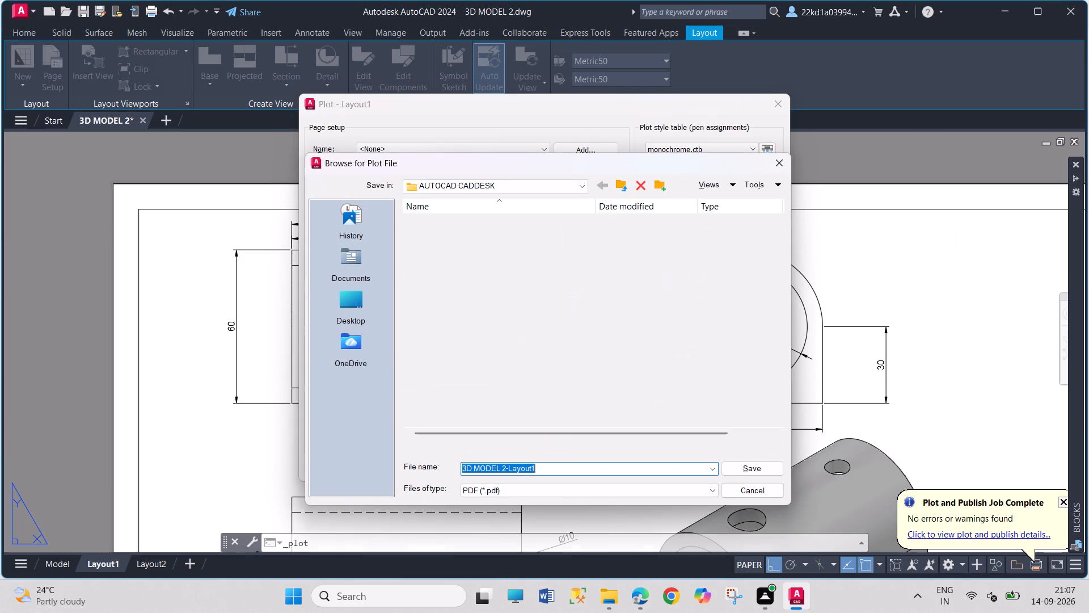
{"action": "left_click", "coordinate": [541, 219]}
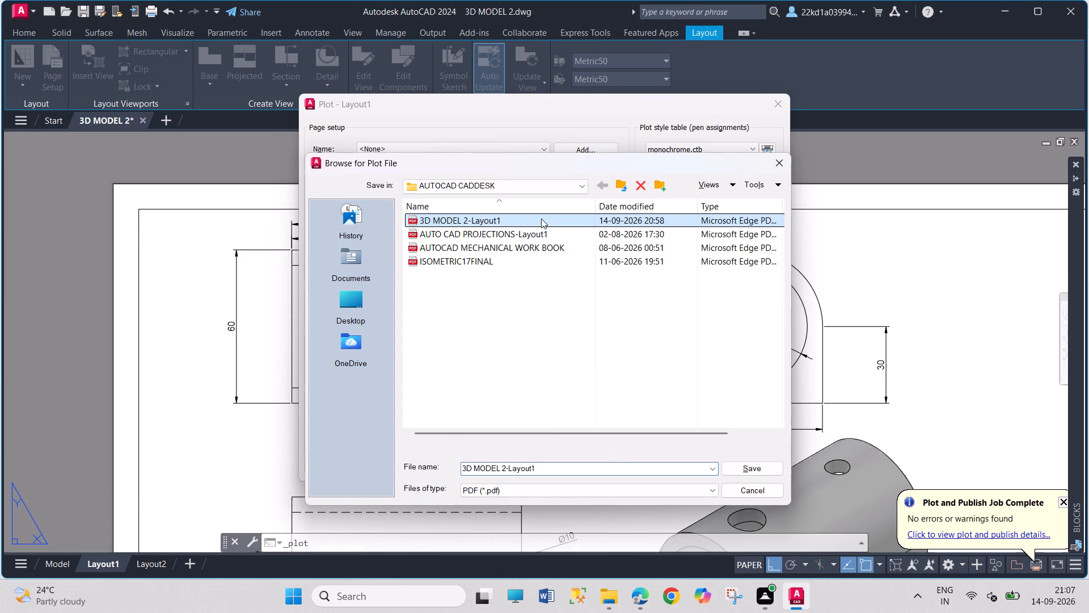
{"action": "left_click", "coordinate": [541, 219]}
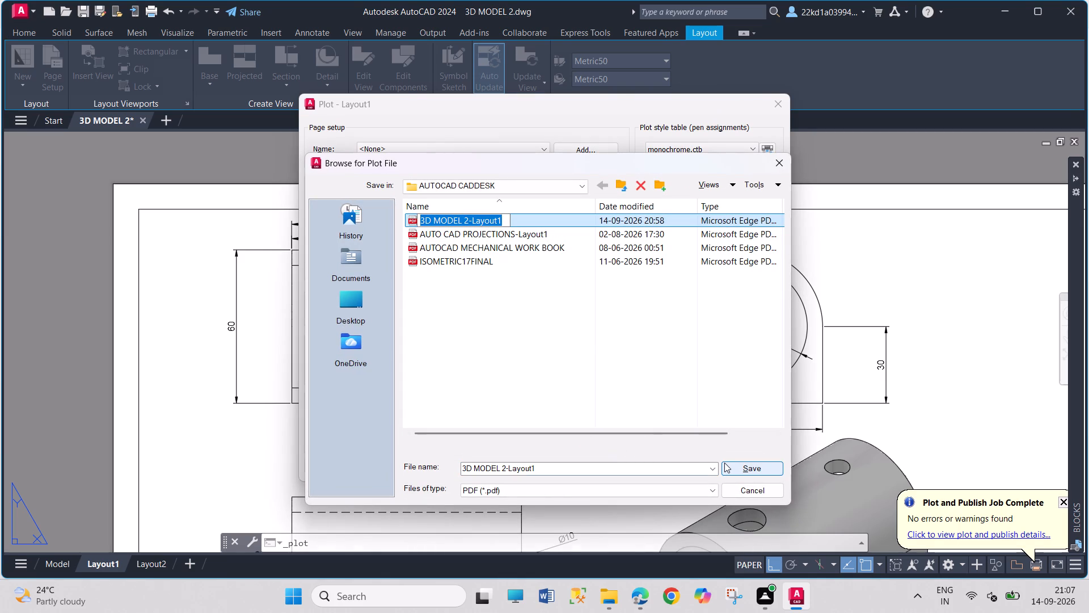
{"action": "left_click", "coordinate": [728, 466]}
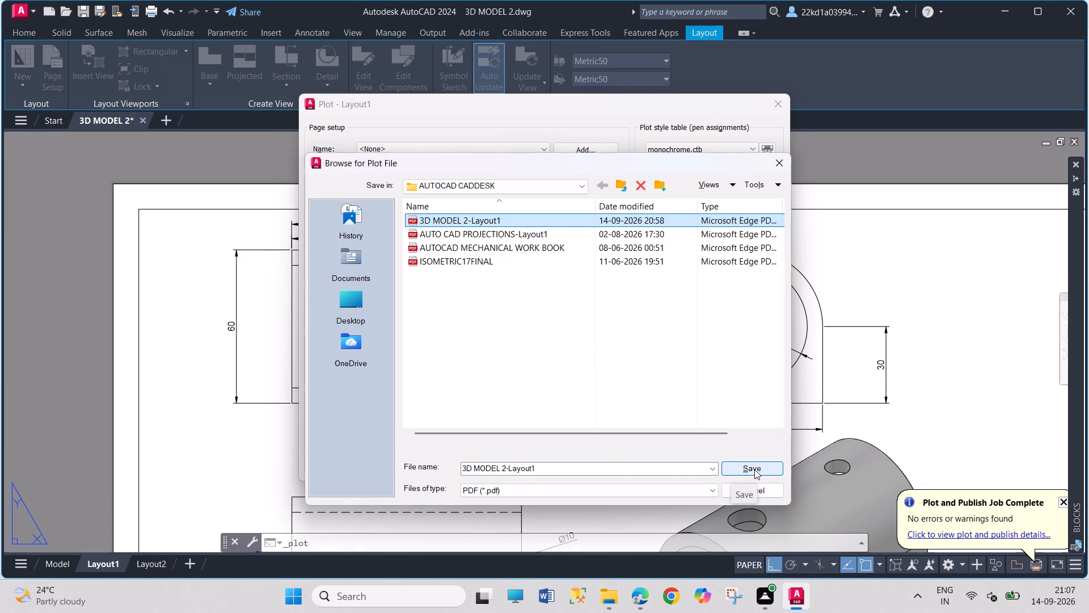
{"action": "left_click", "coordinate": [752, 469]}
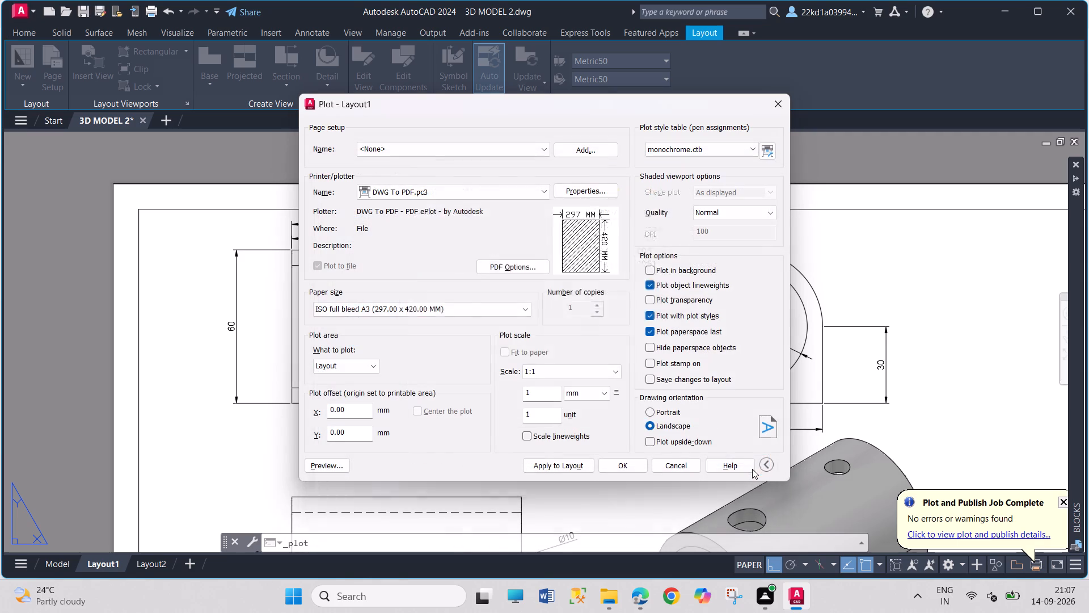
{"action": "left_click", "coordinate": [583, 306]}
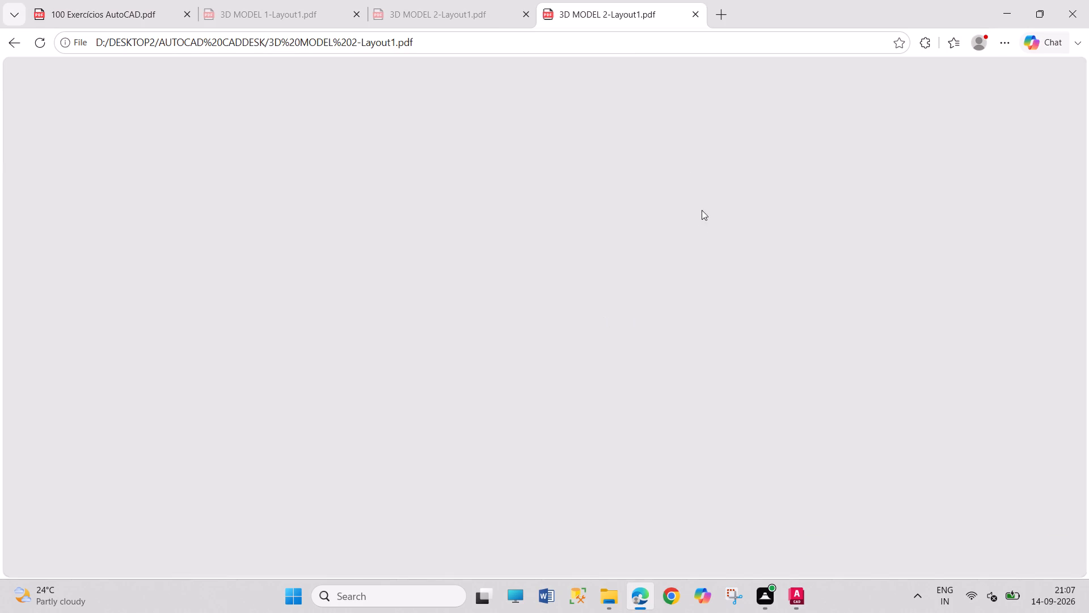
Check the plotted 3D MODEL 2-Layout1 PDF against the earlier open copy and close the earlier copy.
{"action": "scroll", "coordinate": [822, 303], "scroll_direction": "down", "scroll_amount": 6}
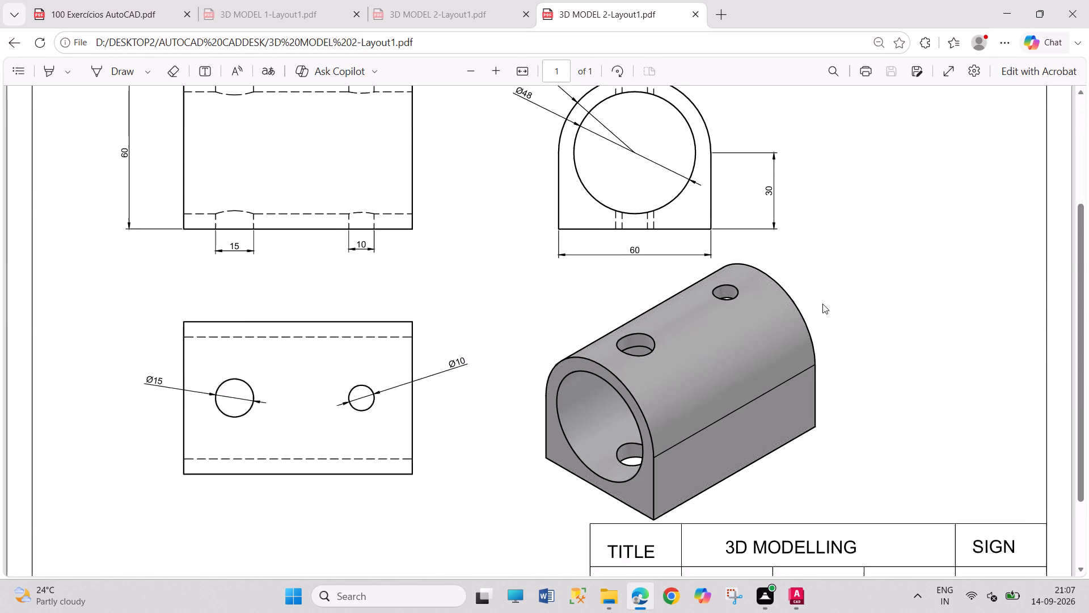
{"action": "left_click", "coordinate": [436, 0]}
{"action": "scroll", "coordinate": [693, 313], "scroll_direction": "down", "scroll_amount": 6}
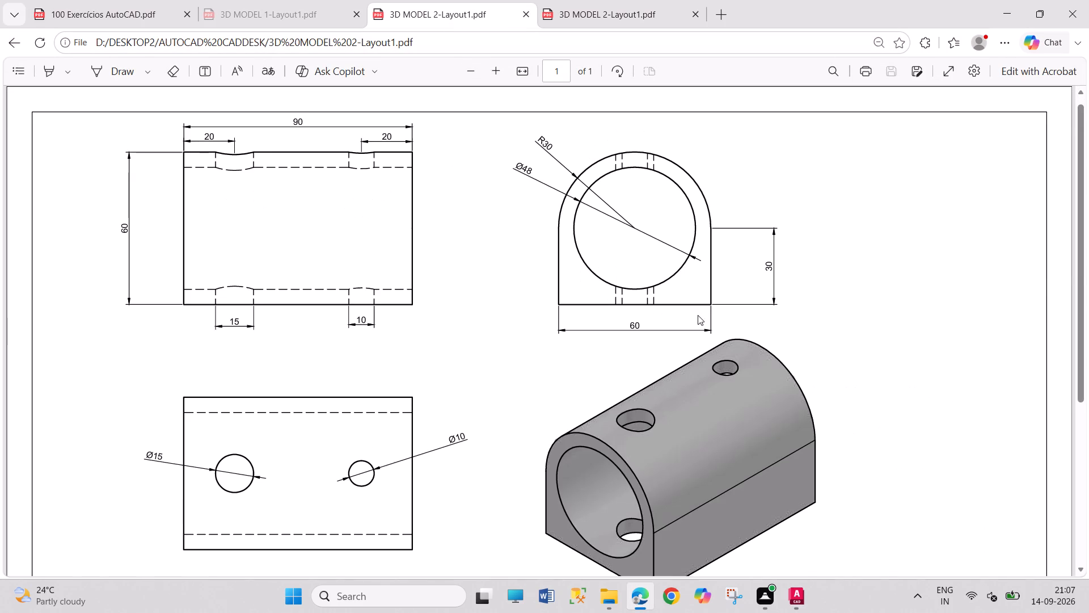
{"action": "scroll", "coordinate": [691, 293], "scroll_direction": "up", "scroll_amount": 9}
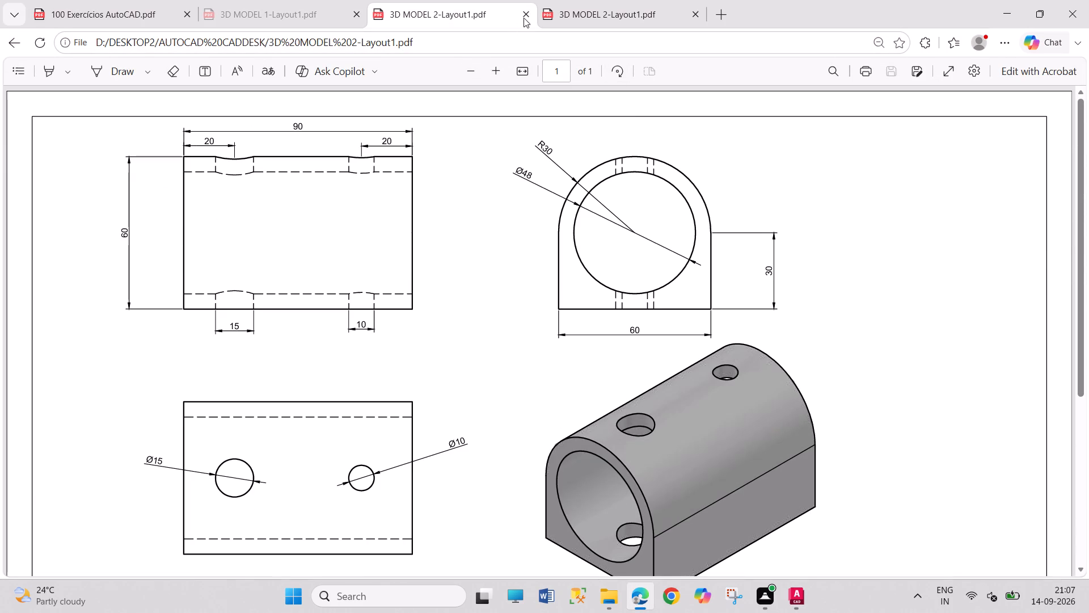
{"action": "left_click", "coordinate": [524, 18]}
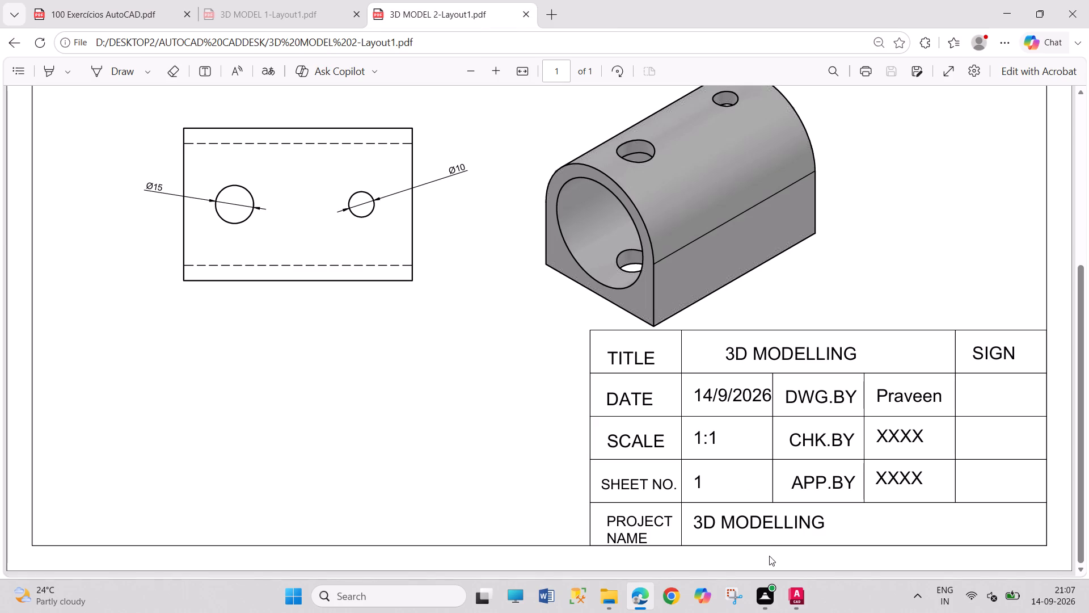
Switch back to AutoCAD and look over the Layout1 sheet.
{"action": "left_click", "coordinate": [797, 586]}
{"action": "scroll", "coordinate": [702, 423], "scroll_direction": "down", "scroll_amount": 5}
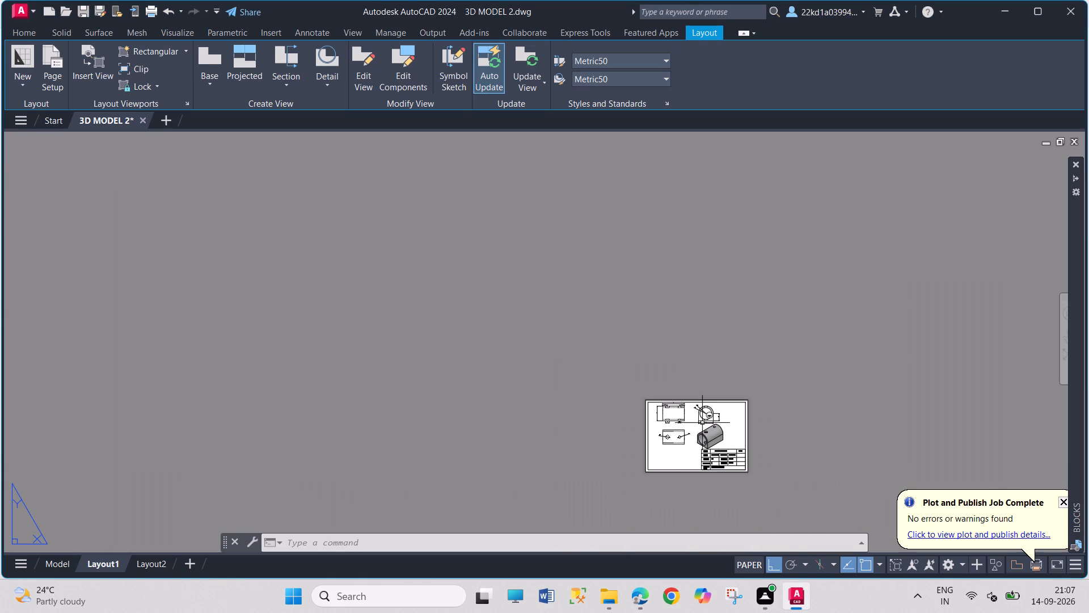
{"action": "scroll", "coordinate": [746, 521], "scroll_direction": "up", "scroll_amount": 2}
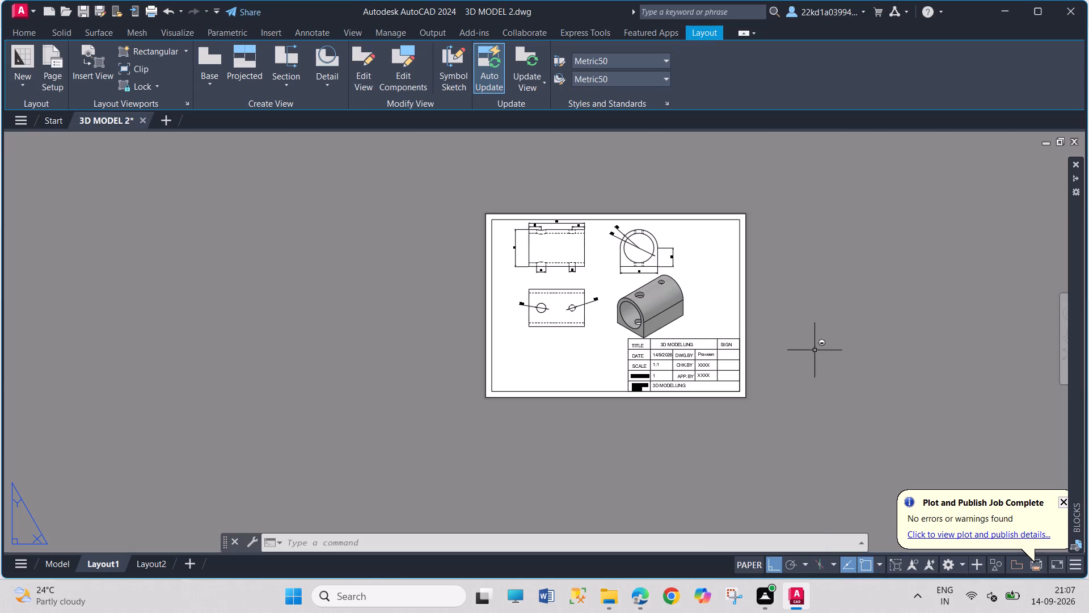
{"action": "scroll", "coordinate": [677, 232], "scroll_direction": "up", "scroll_amount": 2}
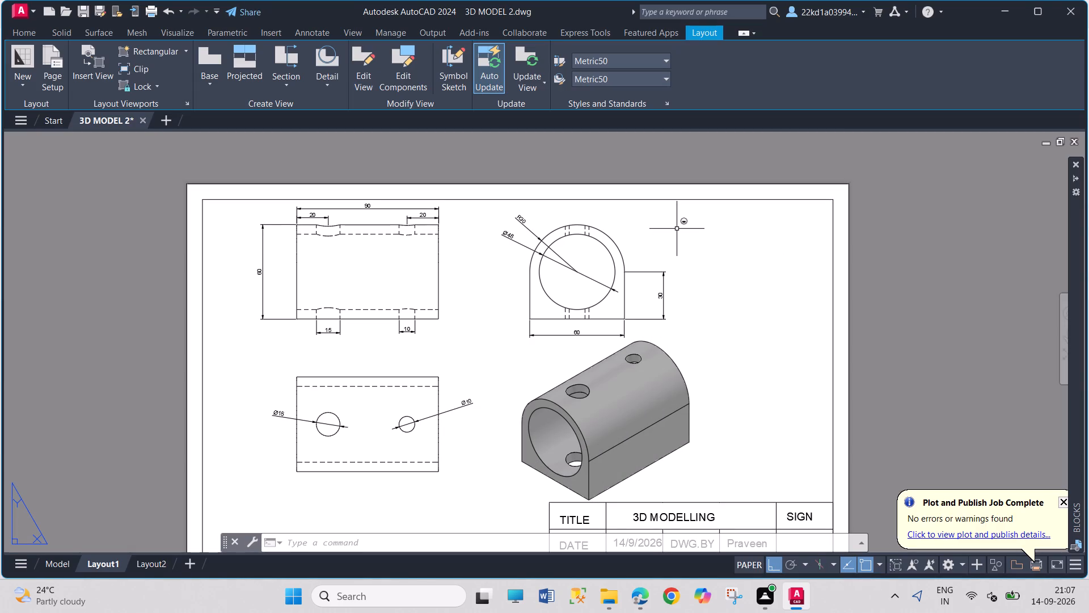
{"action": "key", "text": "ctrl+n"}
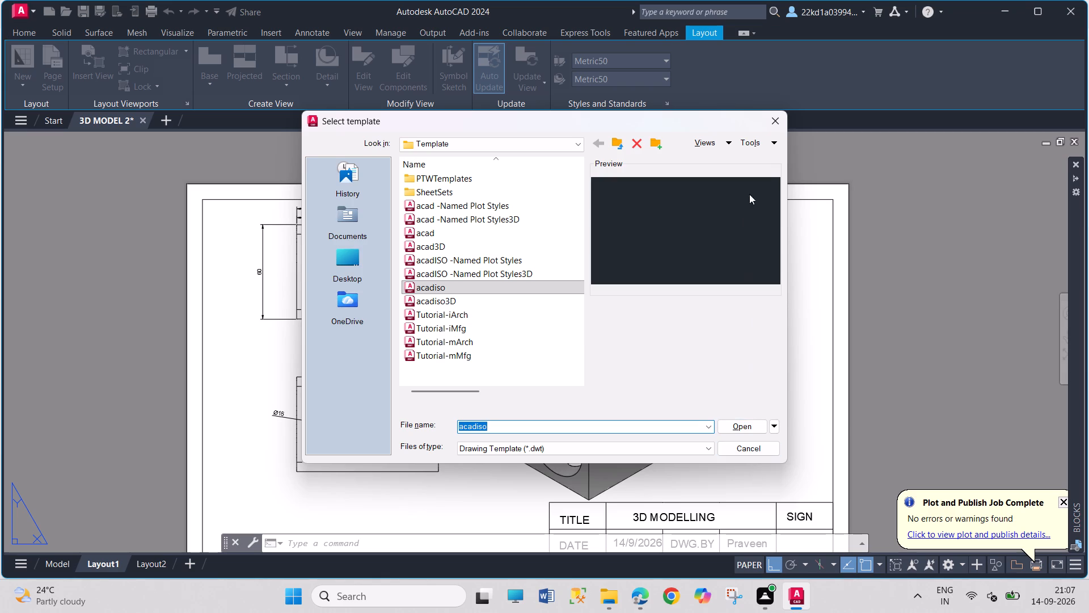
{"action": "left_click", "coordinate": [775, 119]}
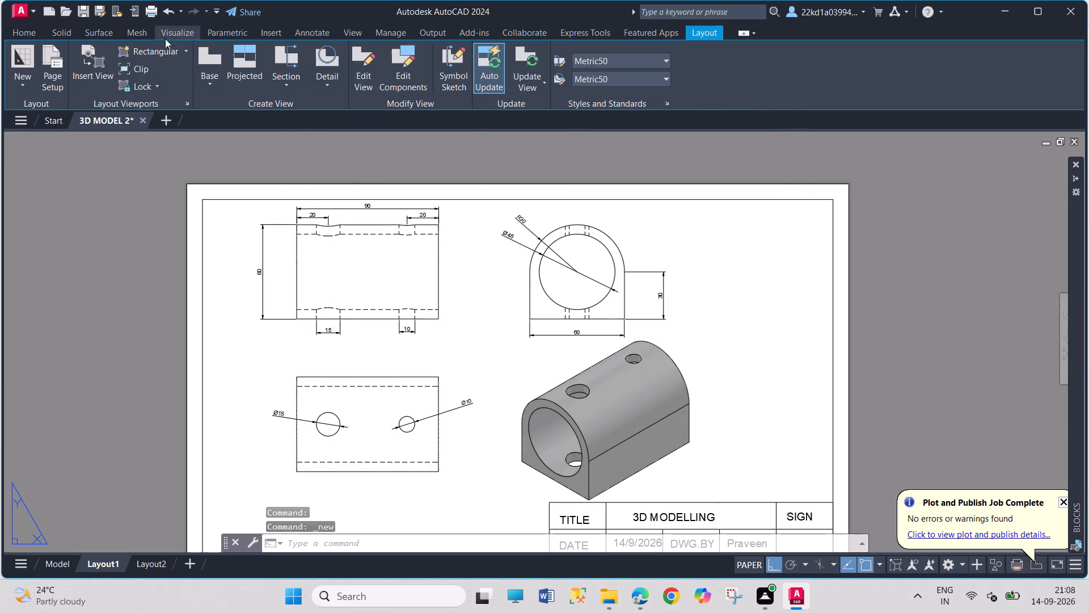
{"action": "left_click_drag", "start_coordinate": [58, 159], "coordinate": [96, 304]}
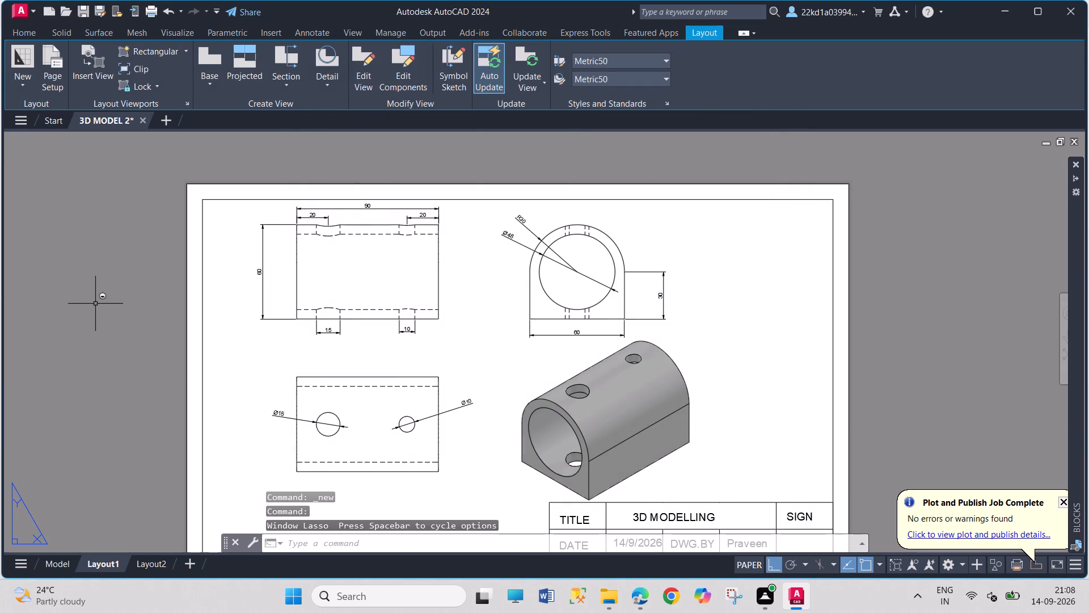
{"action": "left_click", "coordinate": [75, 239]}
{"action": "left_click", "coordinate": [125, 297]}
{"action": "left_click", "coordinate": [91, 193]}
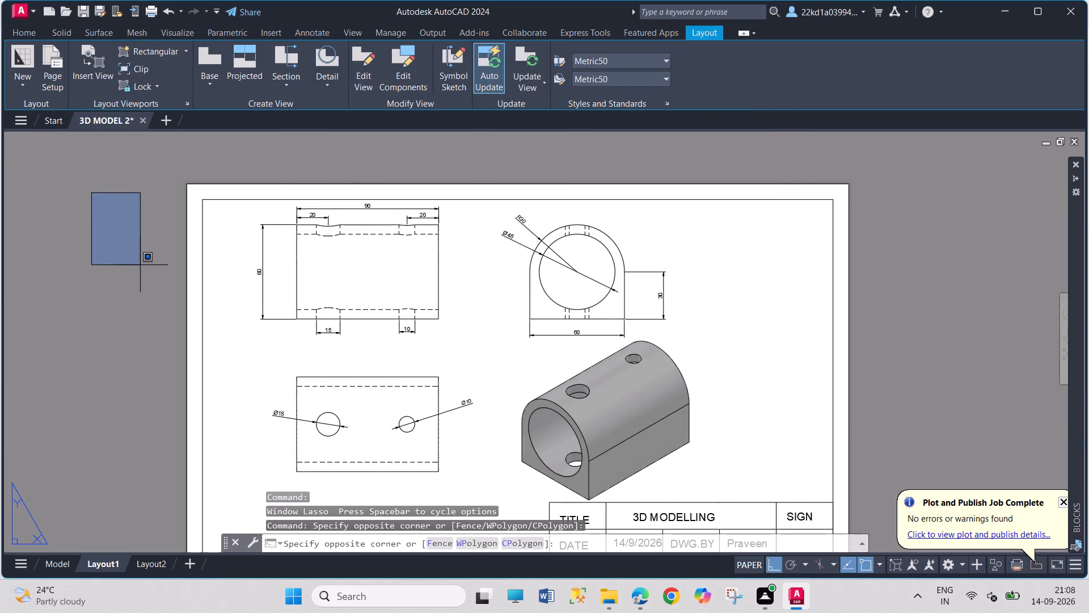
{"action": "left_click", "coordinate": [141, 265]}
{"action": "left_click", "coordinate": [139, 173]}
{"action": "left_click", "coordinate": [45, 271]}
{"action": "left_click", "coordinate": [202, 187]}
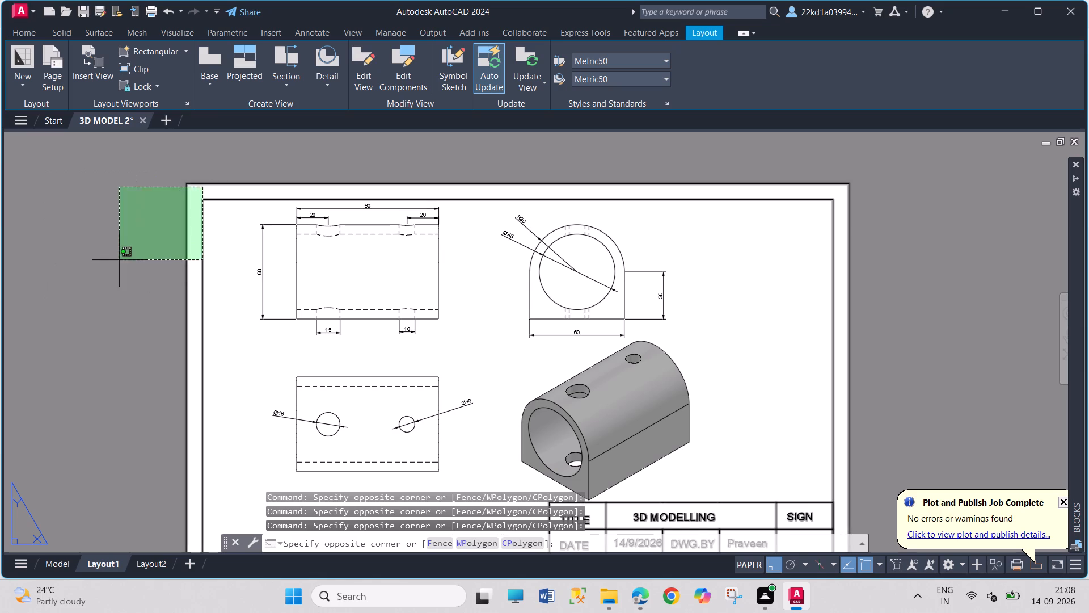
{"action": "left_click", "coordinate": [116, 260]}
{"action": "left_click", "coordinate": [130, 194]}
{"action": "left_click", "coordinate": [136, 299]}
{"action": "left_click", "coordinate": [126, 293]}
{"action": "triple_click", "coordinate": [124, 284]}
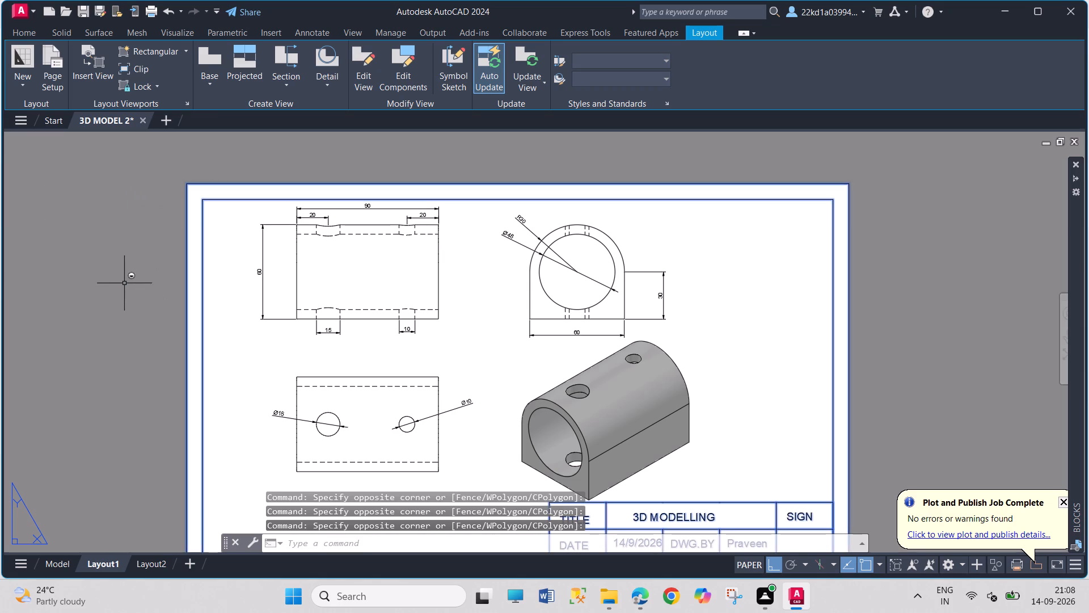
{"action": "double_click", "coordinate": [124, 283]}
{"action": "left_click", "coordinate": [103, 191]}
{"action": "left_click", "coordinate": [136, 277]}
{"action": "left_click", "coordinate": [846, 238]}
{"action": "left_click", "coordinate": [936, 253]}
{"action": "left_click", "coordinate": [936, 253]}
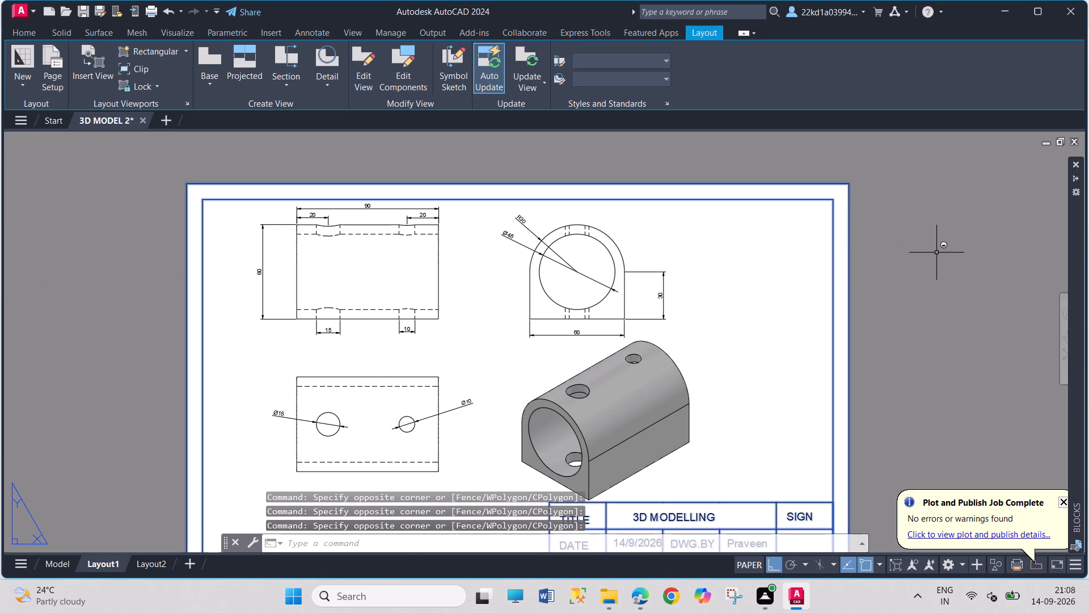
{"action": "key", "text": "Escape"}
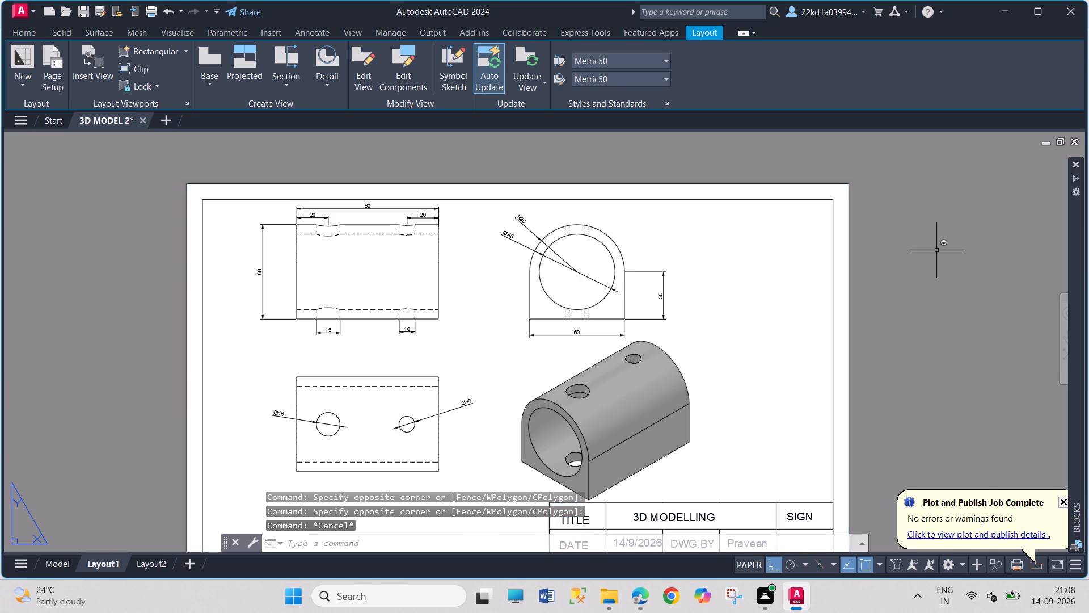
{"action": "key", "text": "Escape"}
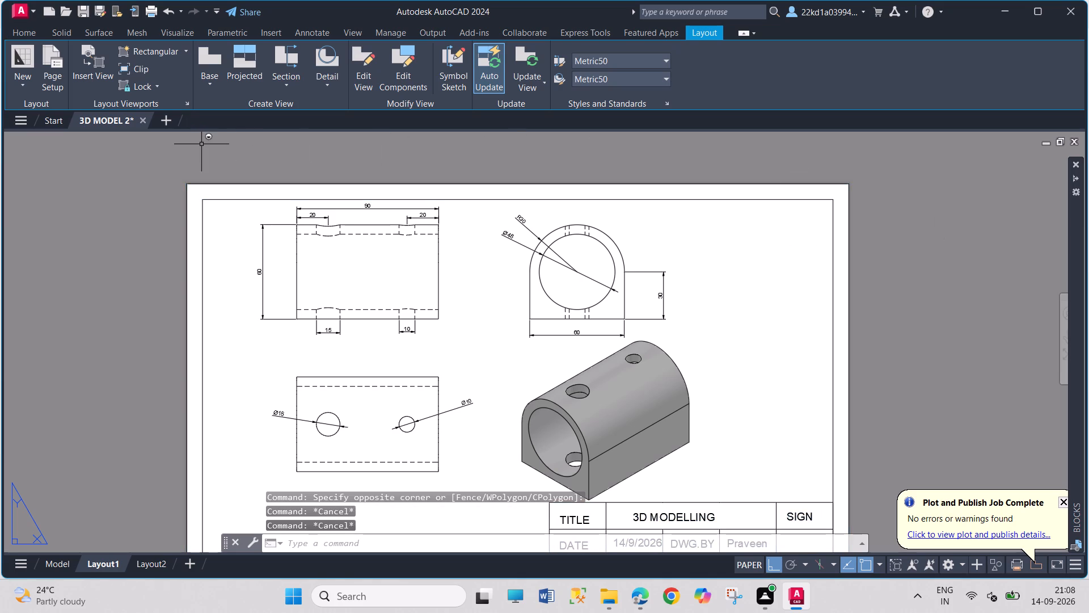
Save the 3D MODEL 2 drawing.
{"action": "key", "text": "ctrl+s"}
Start a new blank drawing alongside 3D MODEL 2.
{"action": "left_click", "coordinate": [158, 116]}
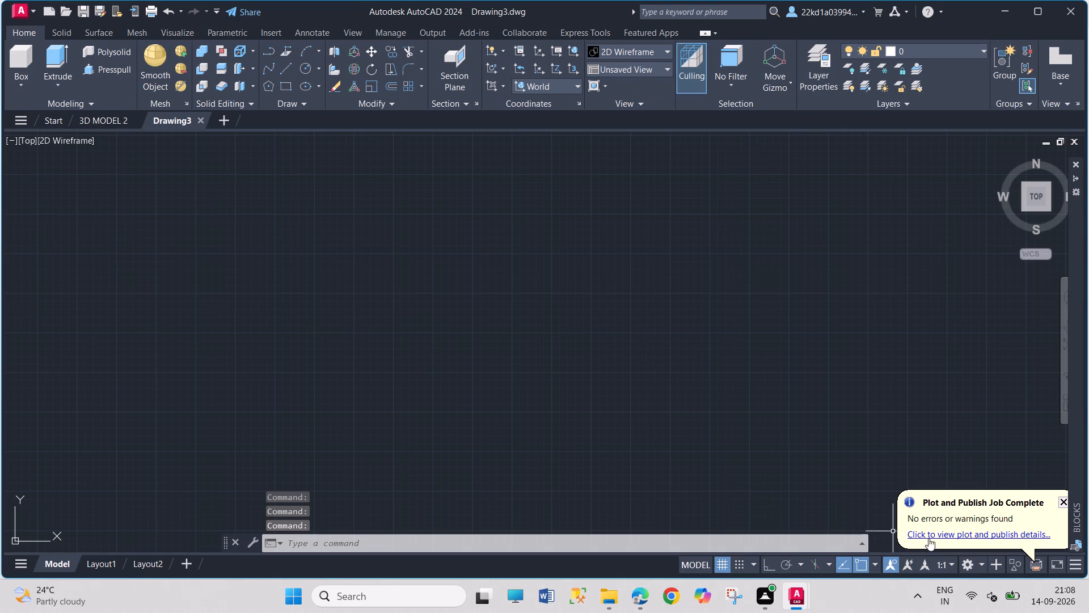
Switch the workspace to Drafting & Annotation and close the Activity Insights palette.
{"action": "left_click", "coordinate": [971, 568]}
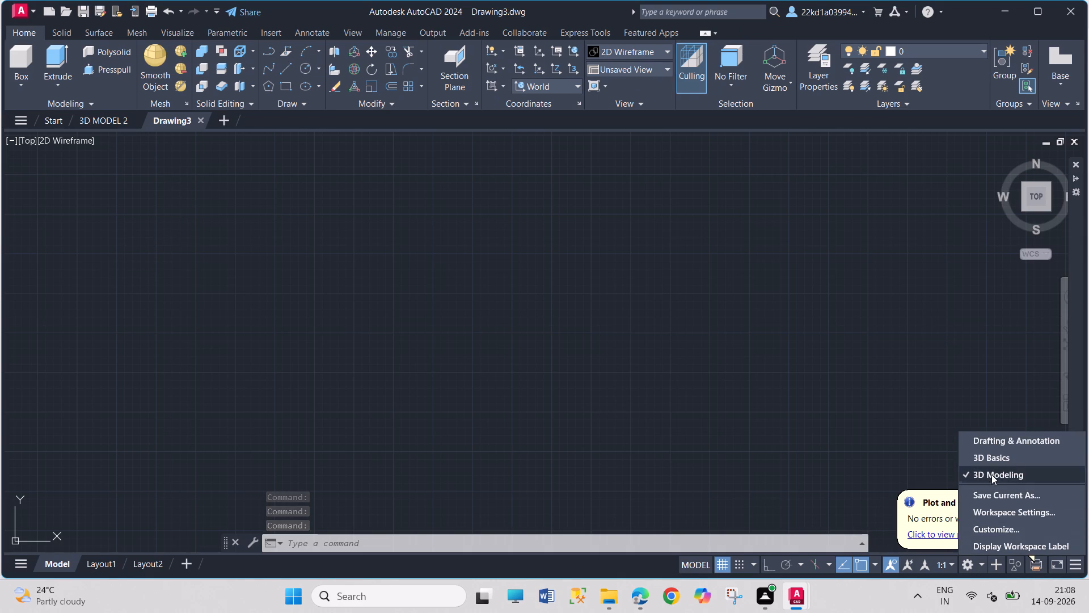
{"action": "left_click", "coordinate": [994, 443]}
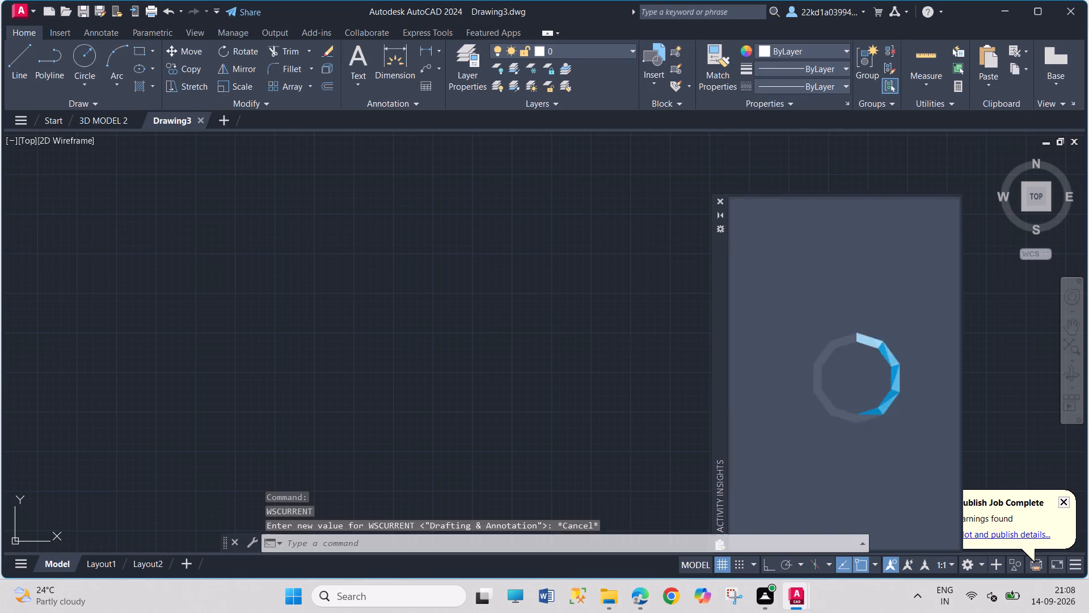
{"action": "left_click", "coordinate": [725, 200]}
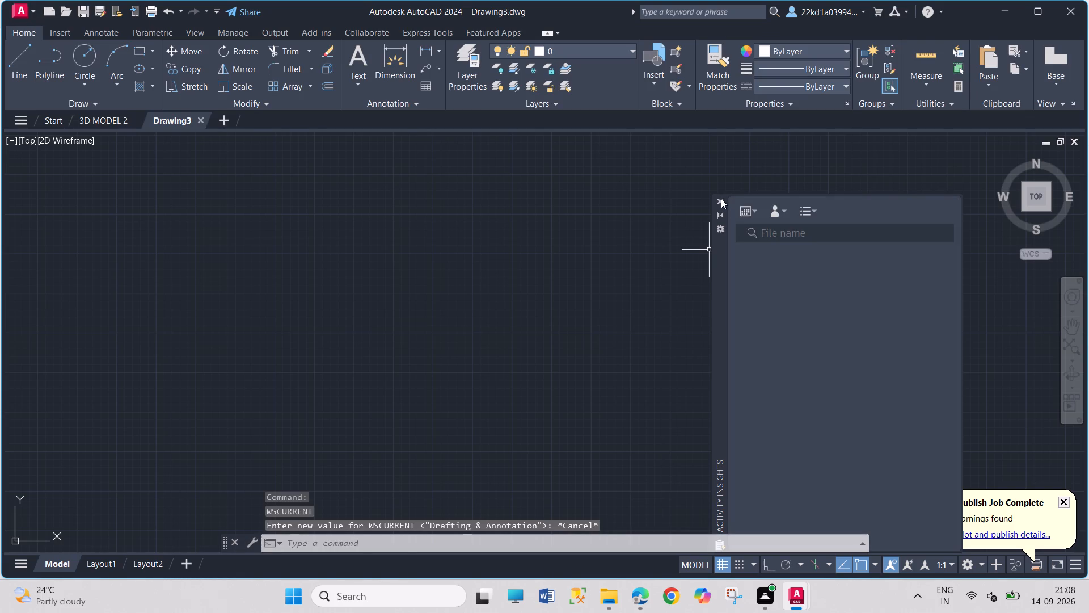
{"action": "left_click", "coordinate": [718, 199]}
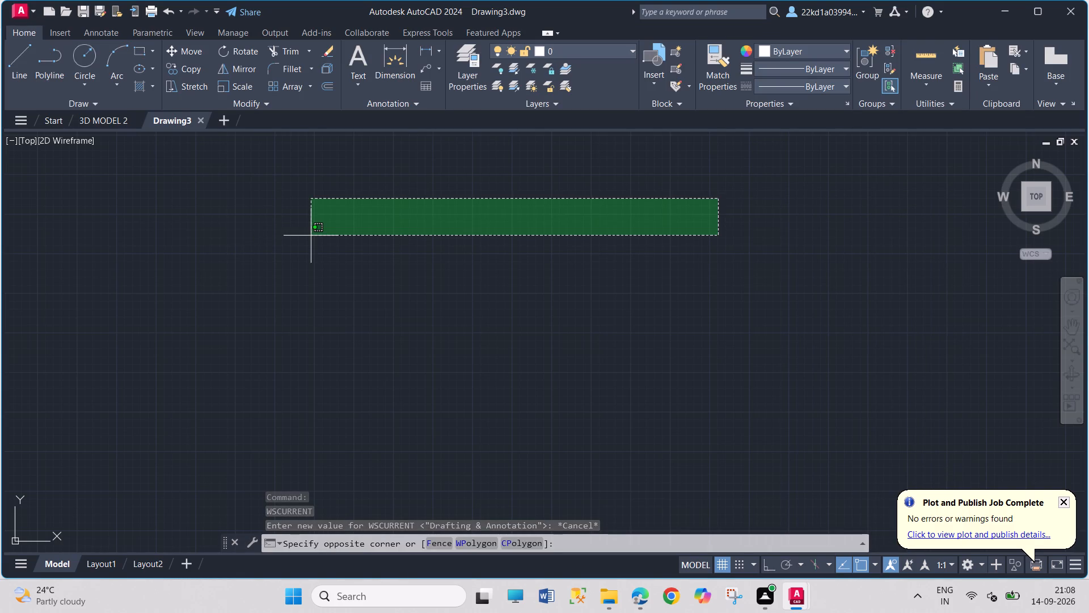
{"action": "left_click", "coordinate": [341, 241]}
Draw a circle in the upper middle of the blank drawing as a stick figure's head.
{"action": "left_click", "coordinate": [86, 60]}
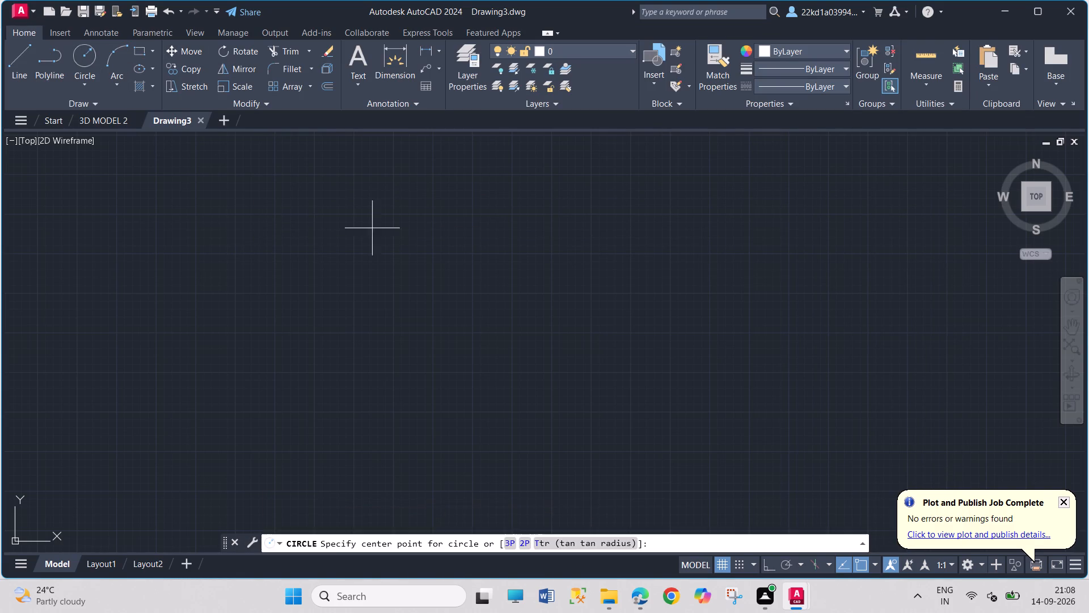
{"action": "left_click", "coordinate": [522, 235]}
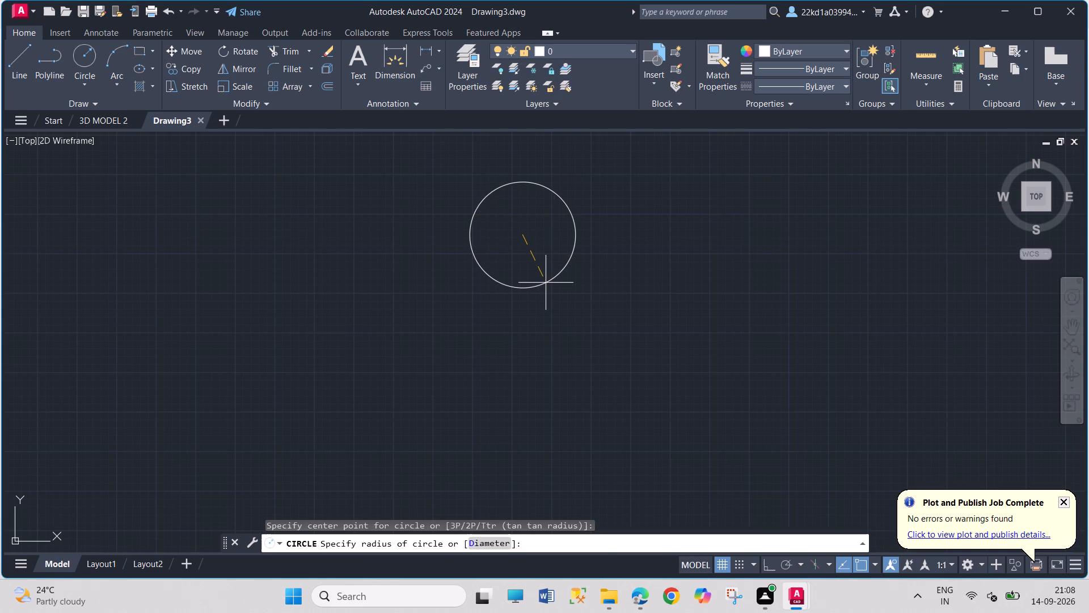
{"action": "left_click", "coordinate": [546, 283]}
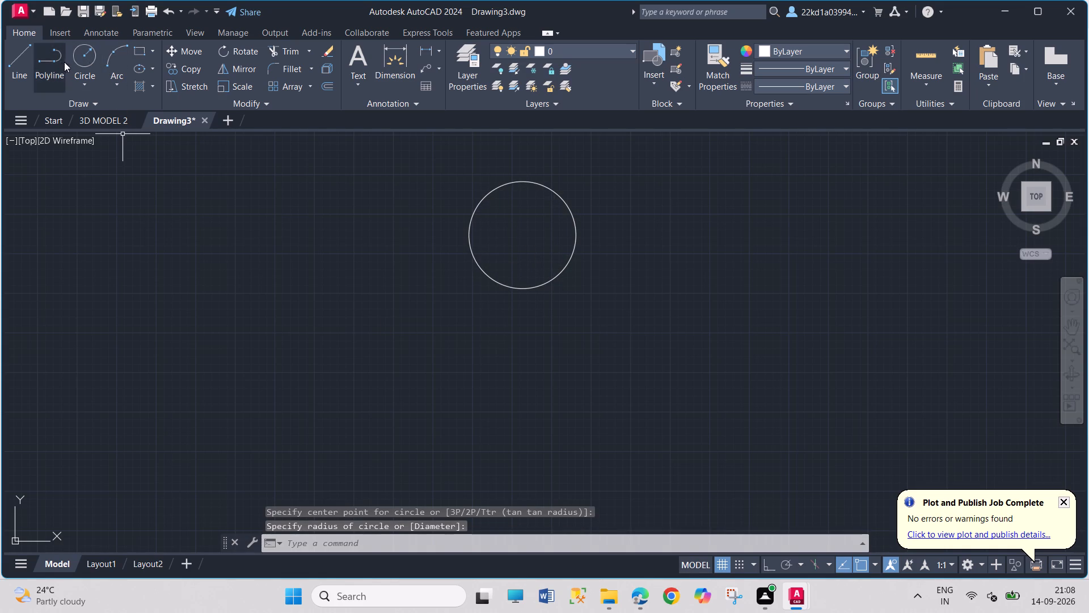
Draw a two-segment bent arm from the circle's bottom quadrant, sloping down-left and then turning down-right.
{"action": "left_click", "coordinate": [22, 62]}
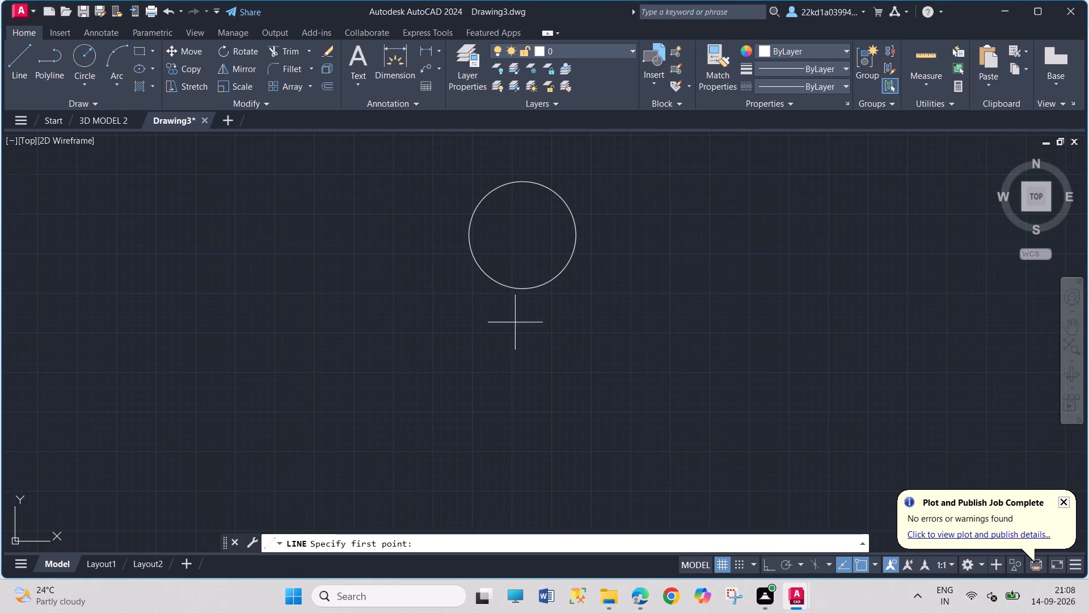
{"action": "left_click", "coordinate": [520, 288]}
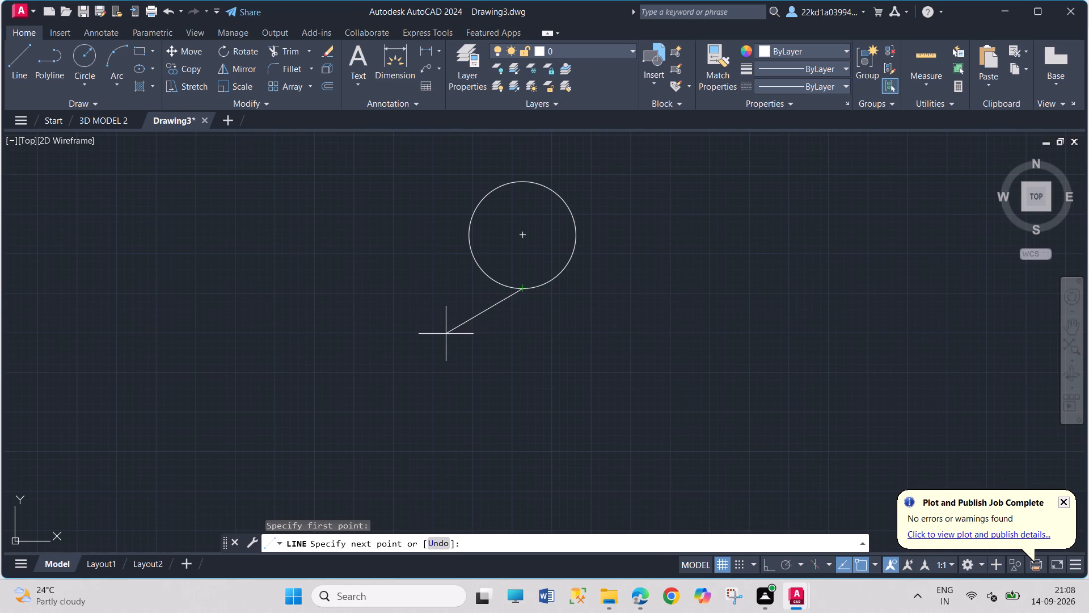
{"action": "left_click", "coordinate": [446, 334]}
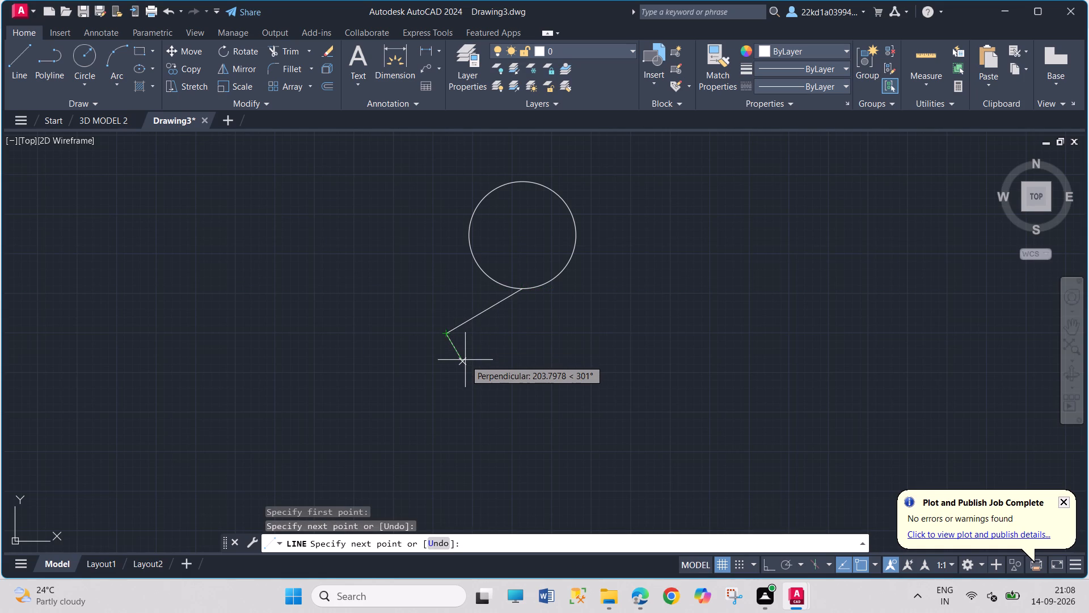
{"action": "left_click", "coordinate": [471, 367]}
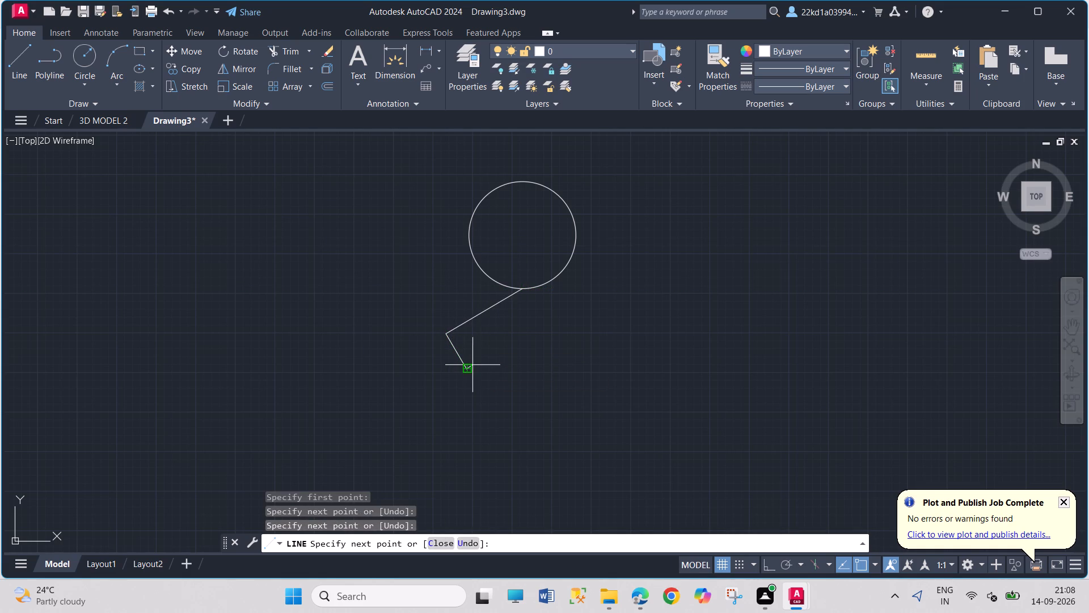
{"action": "key", "text": "Escape"}
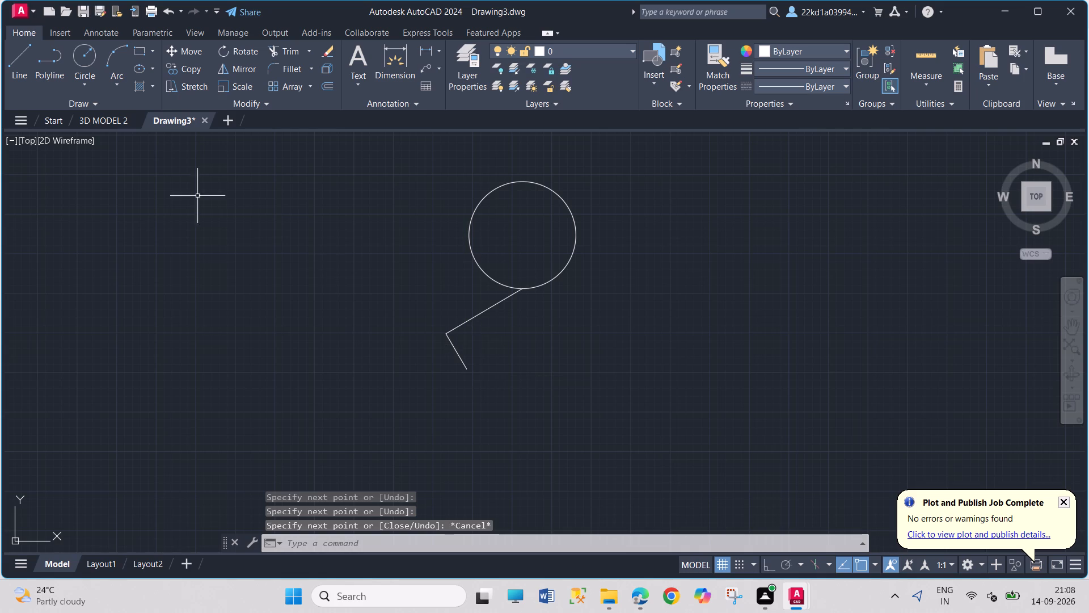
Draw a vertical torso line about 1069 units long straight down from the circle's bottom quadrant.
{"action": "left_click", "coordinate": [15, 76]}
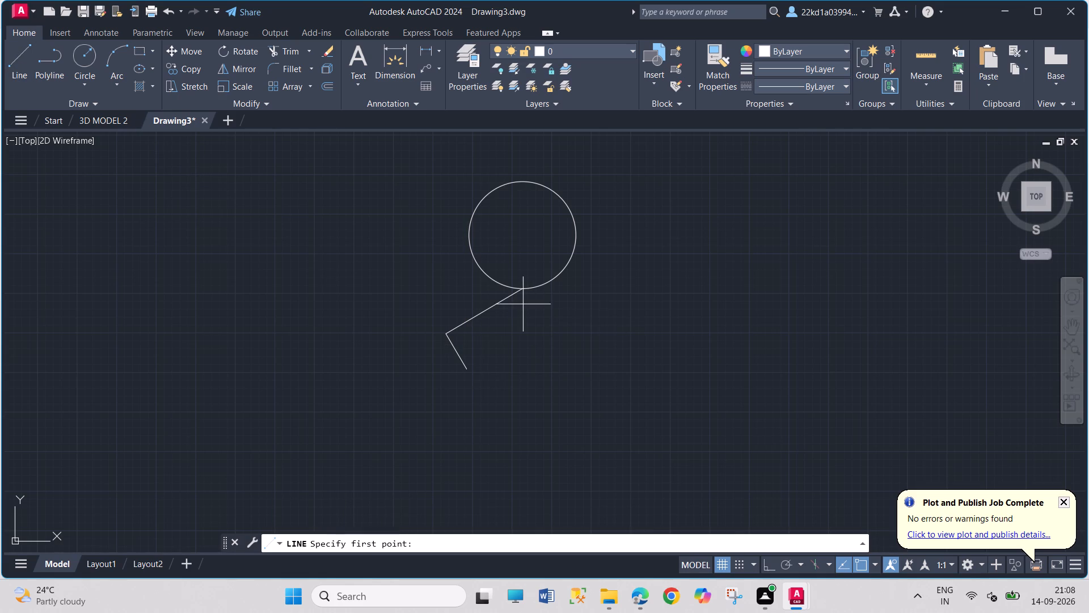
{"action": "left_click", "coordinate": [523, 288]}
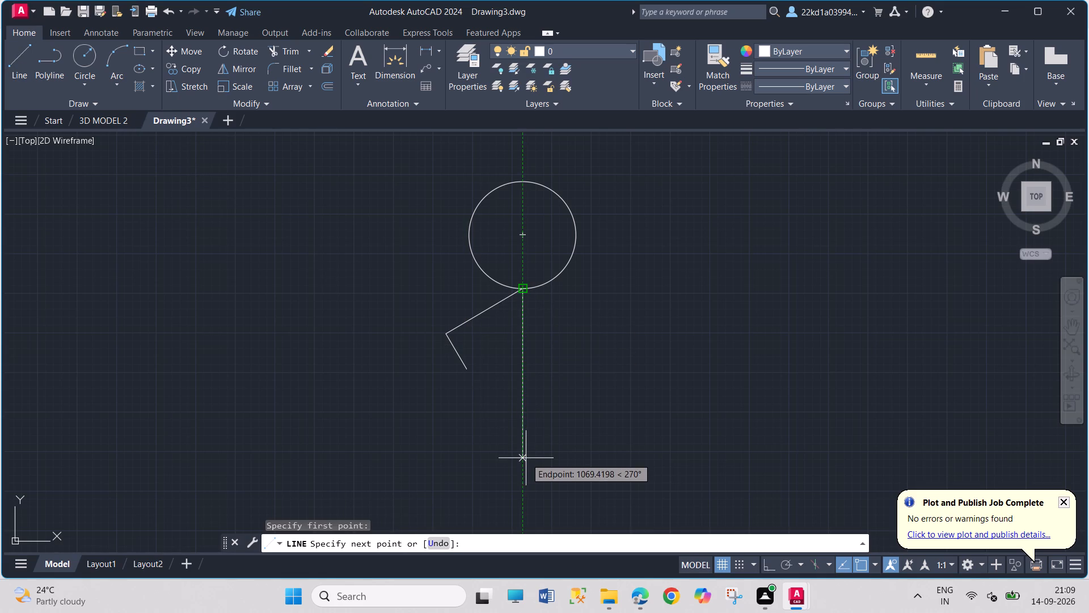
{"action": "left_click", "coordinate": [526, 458]}
{"action": "key", "text": "Escape"}
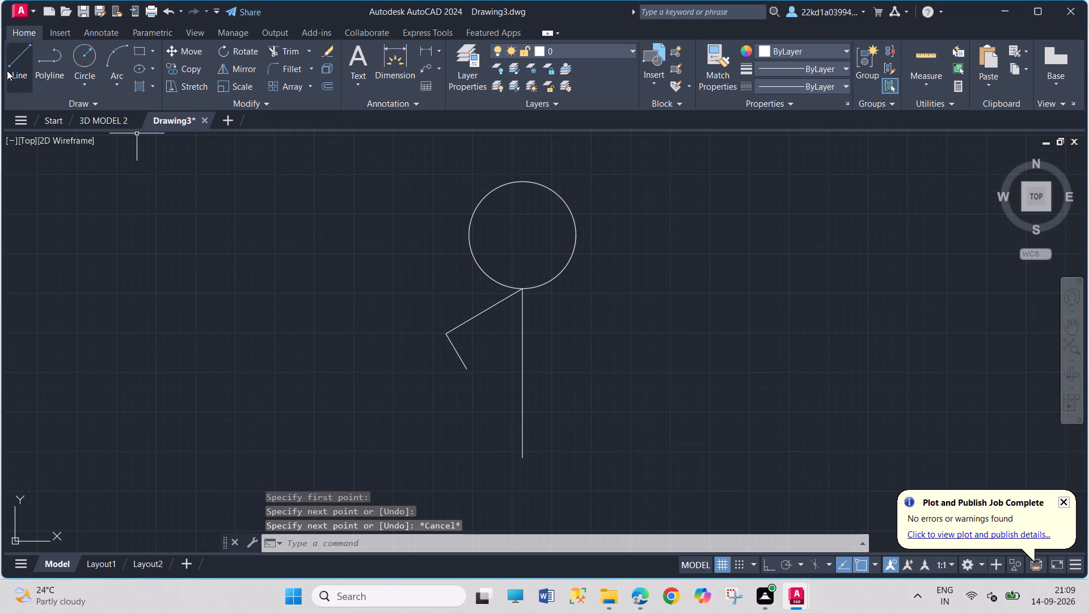
Draw a second, narrower two-segment bent arm from the torso's top, between the first arm and the torso.
{"action": "left_click", "coordinate": [6, 70]}
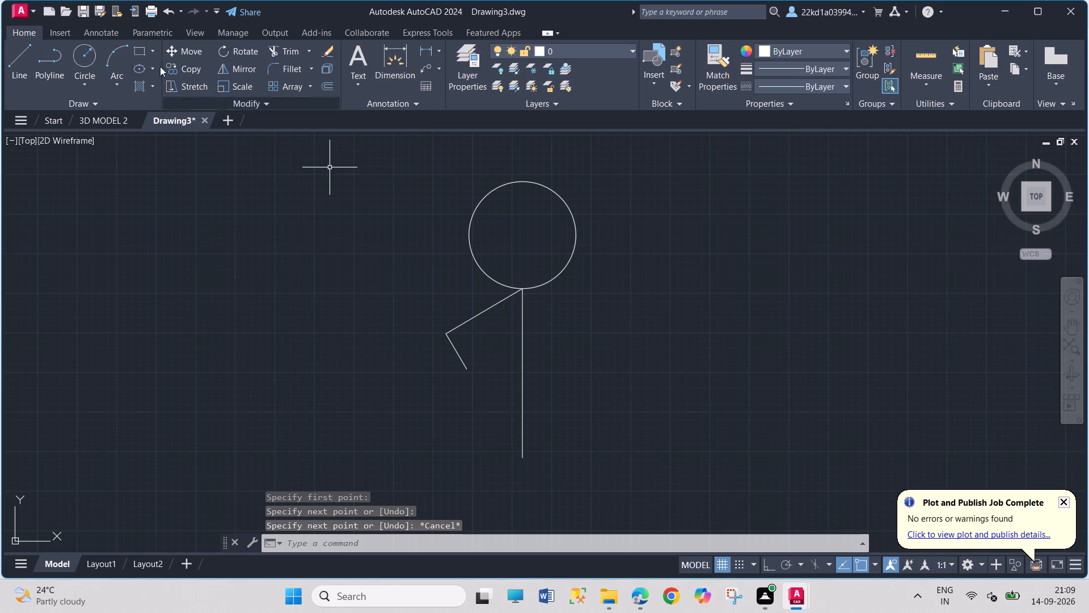
{"action": "left_click", "coordinate": [23, 67]}
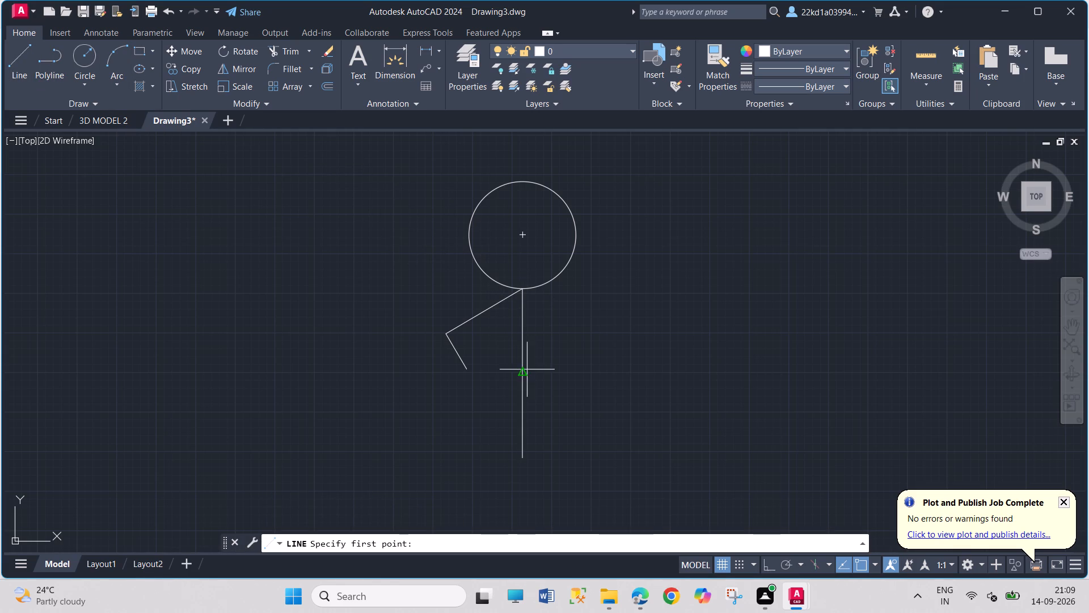
{"action": "left_click", "coordinate": [526, 291]}
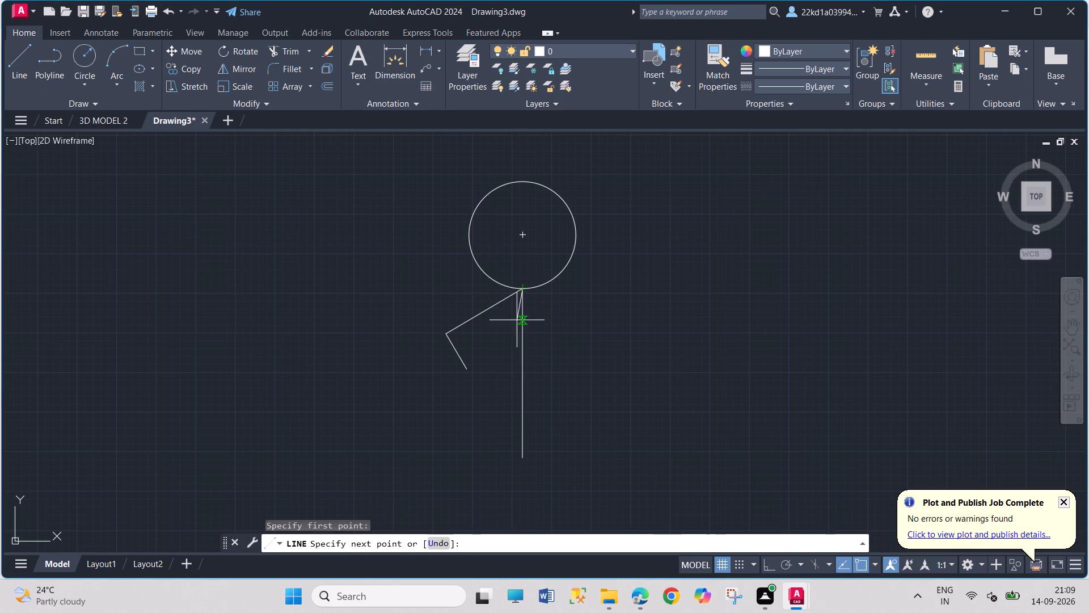
{"action": "left_click", "coordinate": [495, 352]}
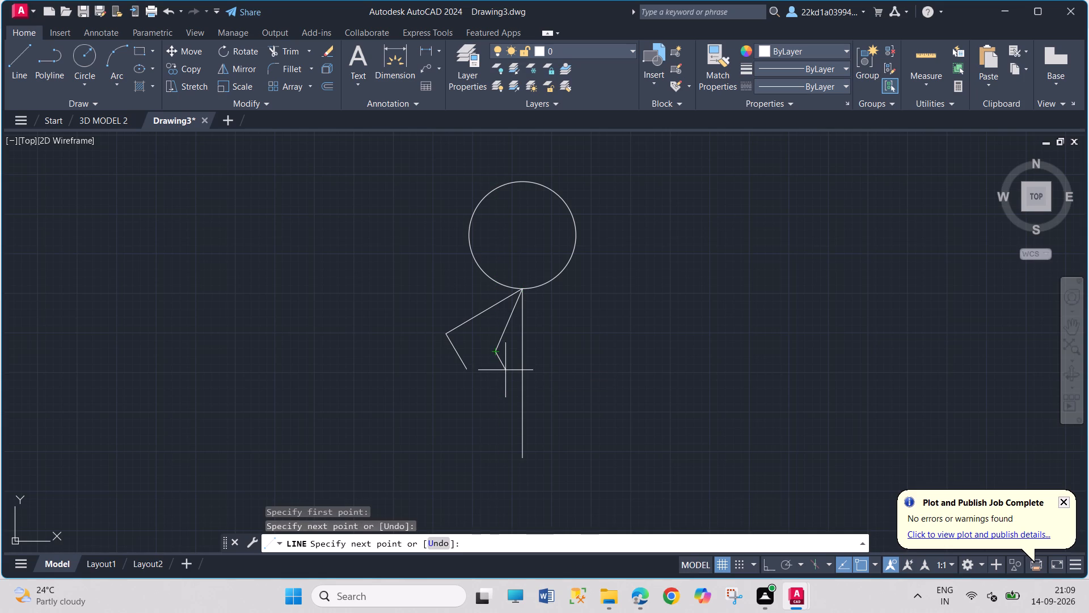
{"action": "left_click", "coordinate": [505, 370]}
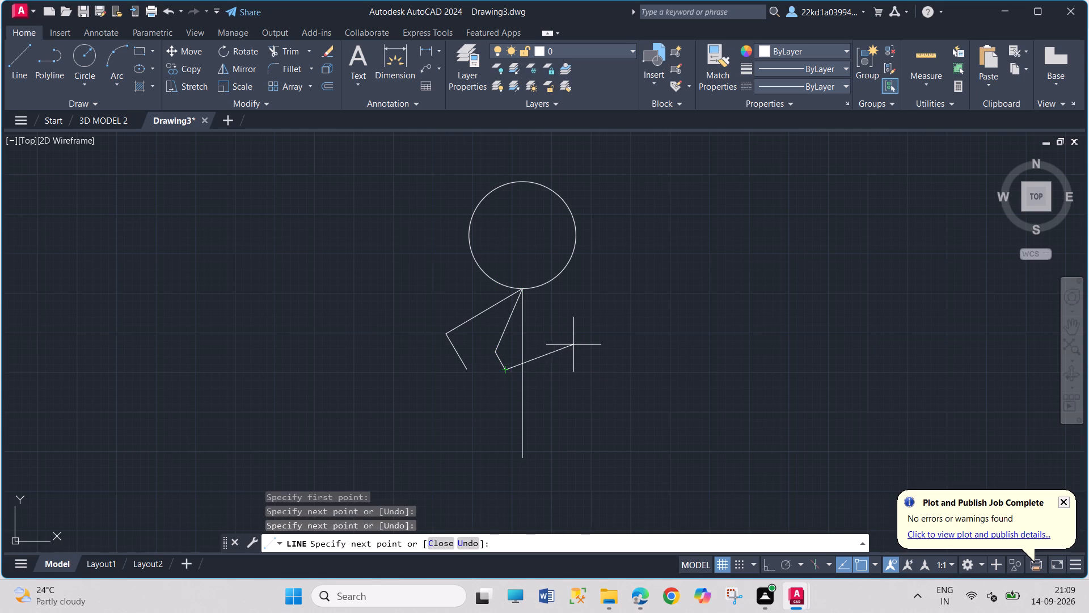
{"action": "key", "text": "Escape"}
{"action": "key", "text": "Escape"}
{"action": "key", "text": "Escape"}
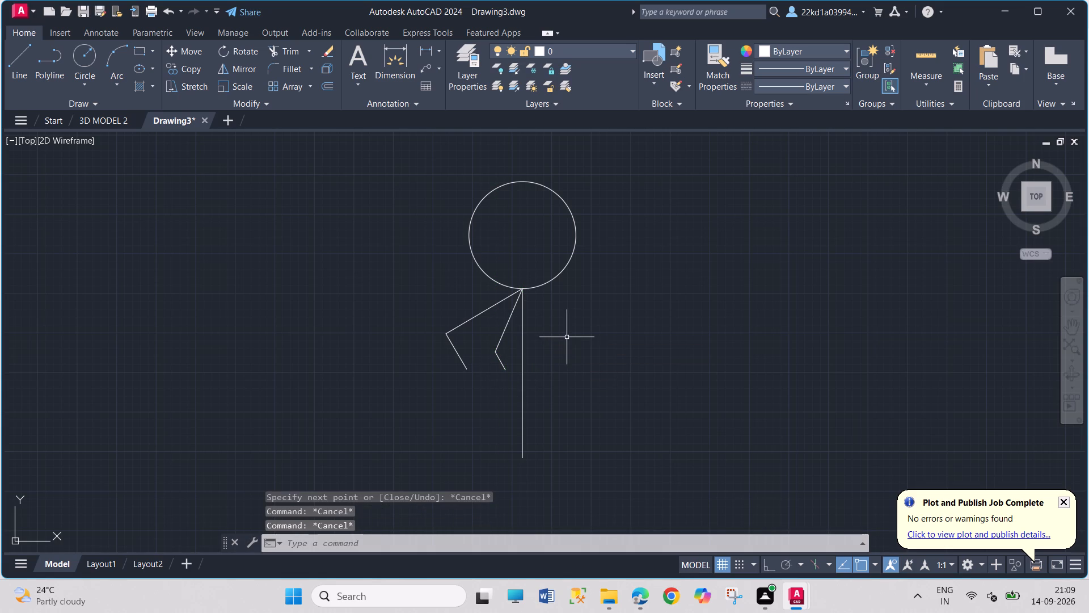
Draw a bent leg from the torso's lower end, sloping down-left and ending with a vertical segment about 183 units long.
{"action": "left_click", "coordinate": [23, 65]}
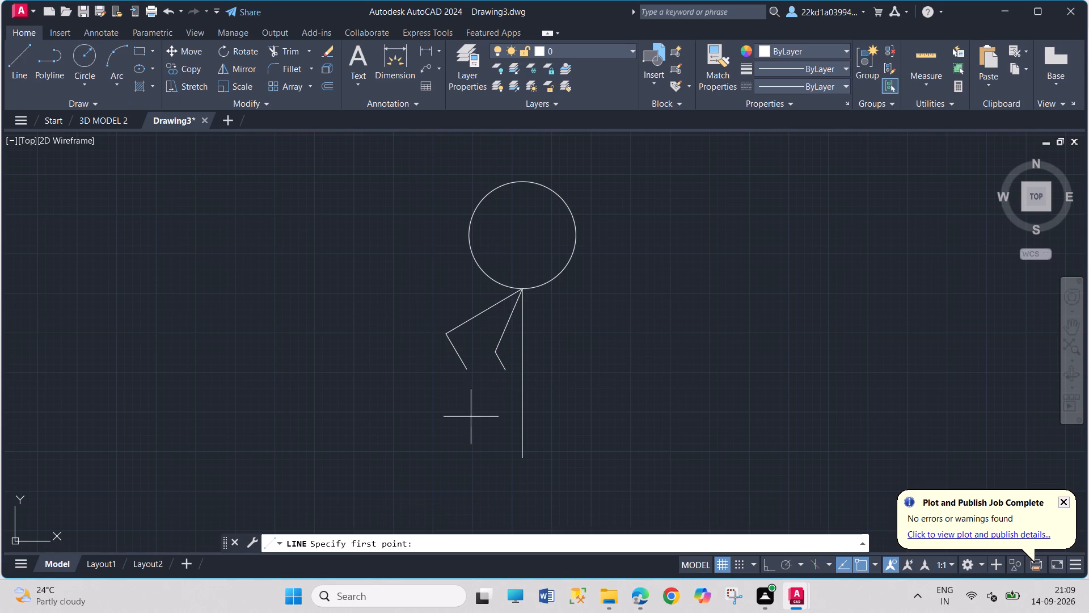
{"action": "left_click", "coordinate": [522, 461]}
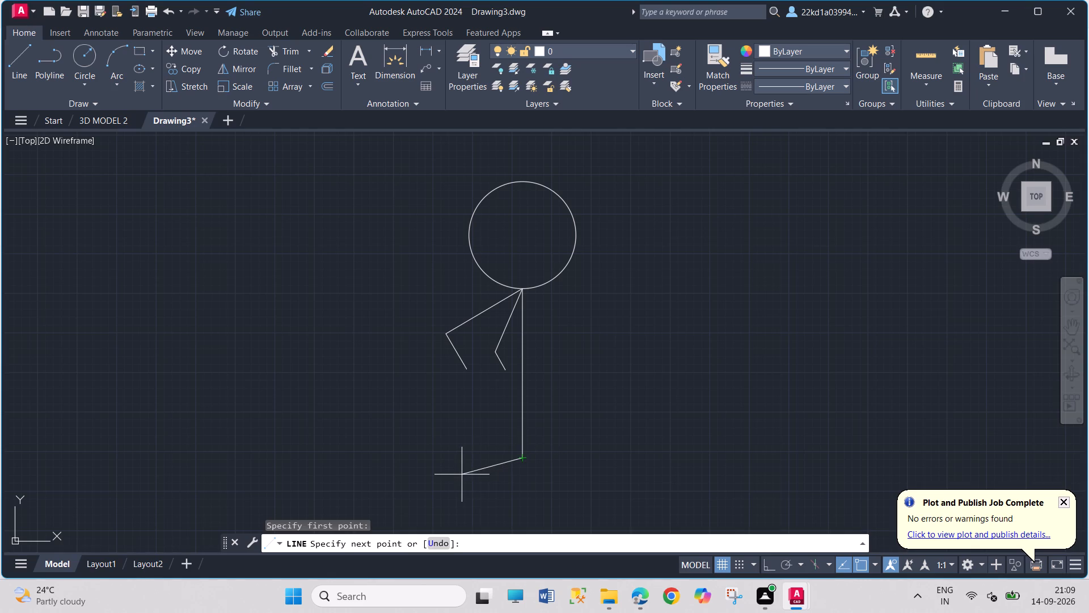
{"action": "left_click", "coordinate": [459, 481]}
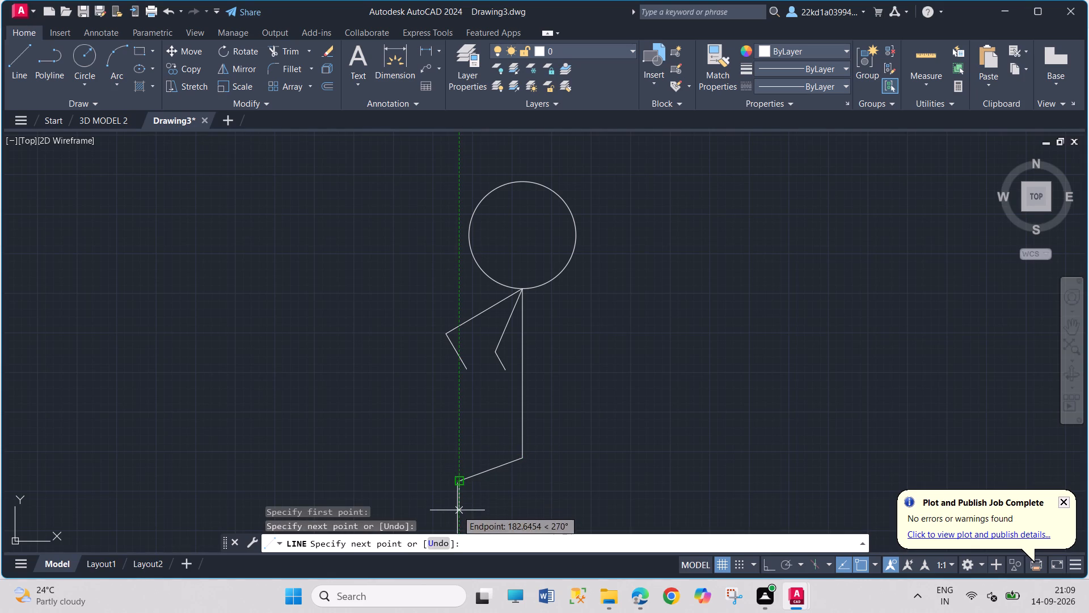
{"action": "left_click", "coordinate": [457, 510]}
{"action": "key", "text": "Escape"}
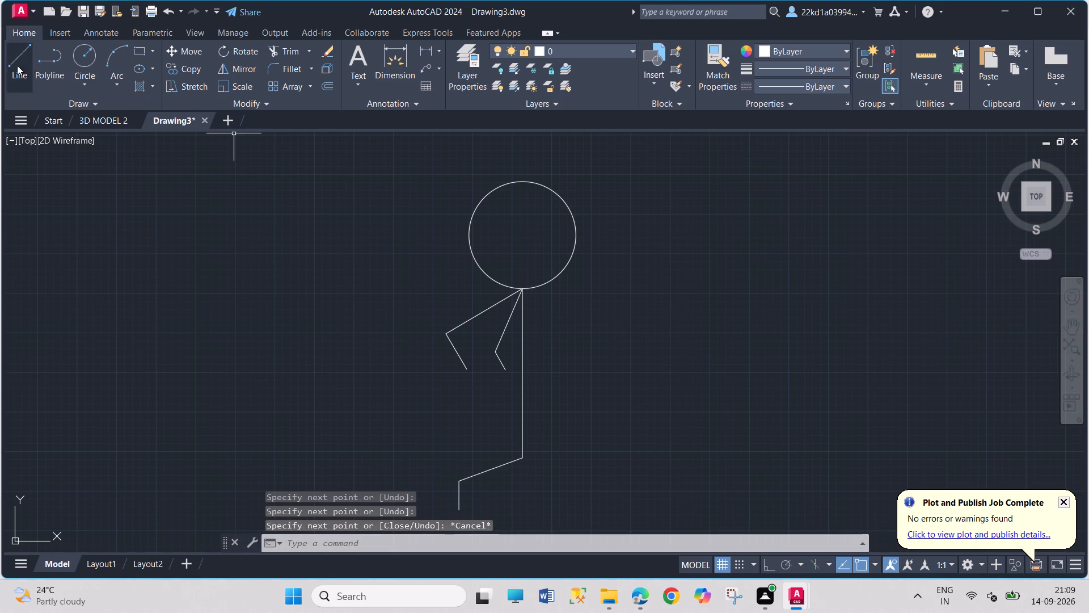
Draw a second bent leg from the torso's lower end, with its knee up-left above the first leg's knee.
{"action": "left_click", "coordinate": [16, 66]}
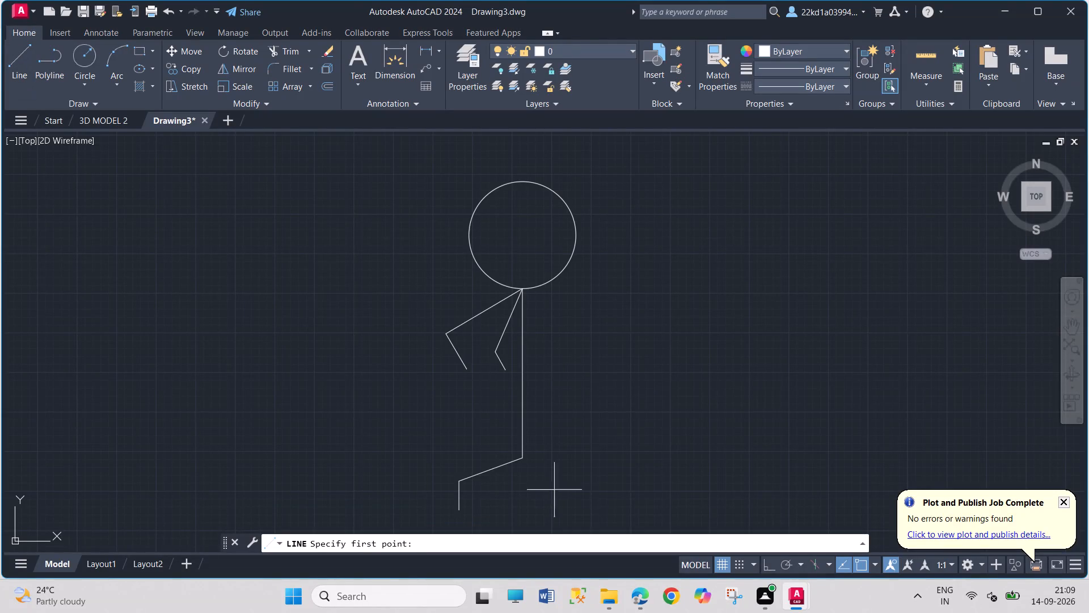
{"action": "left_click", "coordinate": [525, 460]}
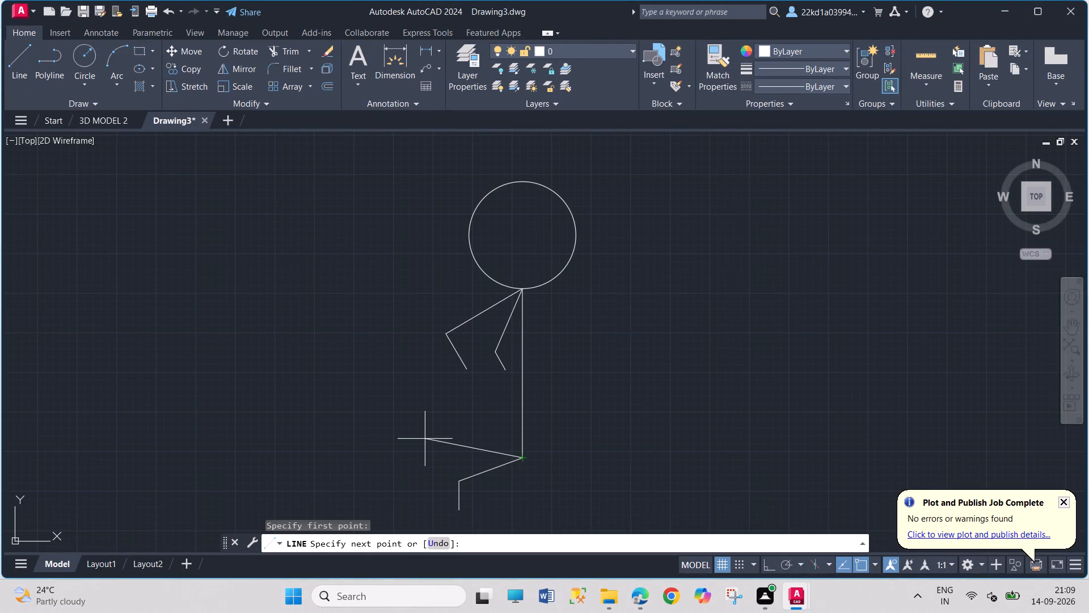
{"action": "left_click", "coordinate": [425, 439]}
{"action": "left_click", "coordinate": [419, 475]}
{"action": "key", "text": "Escape"}
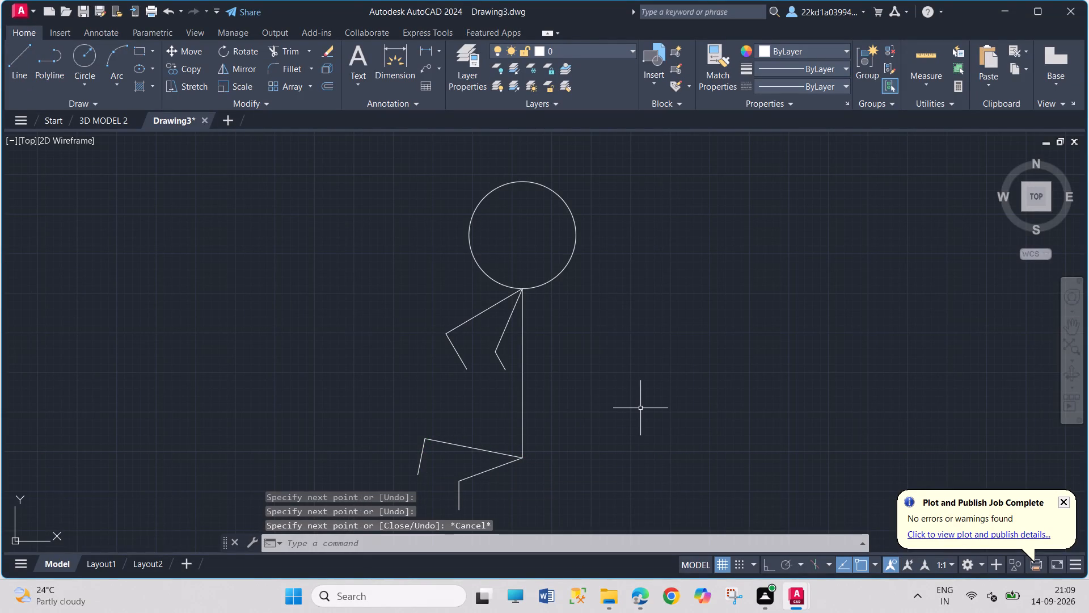
Shorten the torso line by stretching its lower endpoint straight up.
{"action": "scroll", "coordinate": [641, 412], "scroll_direction": "down", "scroll_amount": 2}
{"action": "scroll", "coordinate": [576, 492], "scroll_direction": "up", "scroll_amount": 1}
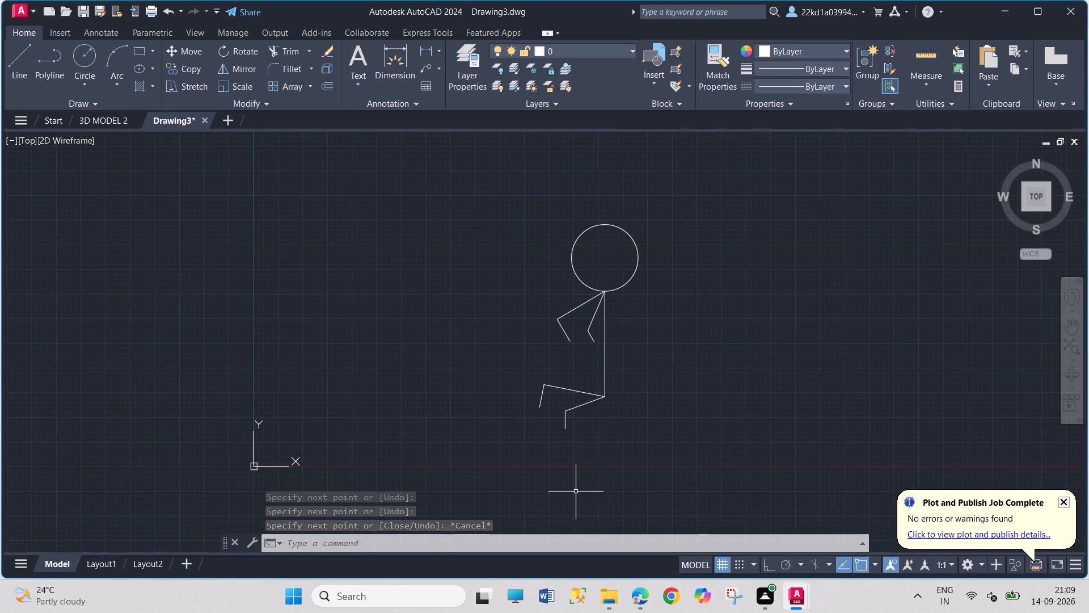
{"action": "left_click", "coordinate": [606, 359]}
{"action": "left_click", "coordinate": [605, 397]}
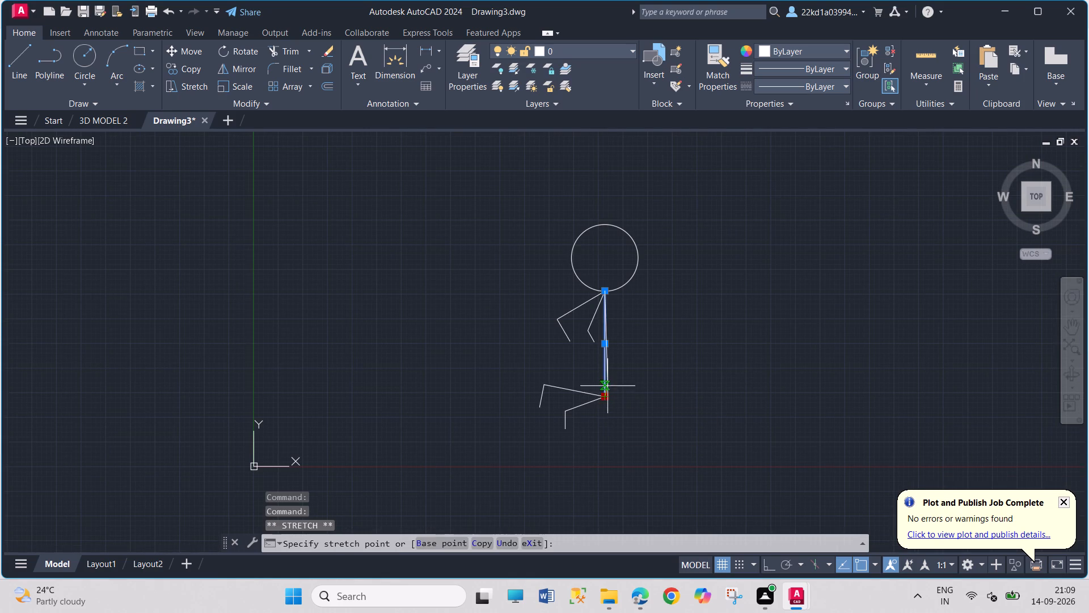
{"action": "left_click", "coordinate": [607, 372]}
{"action": "key", "text": "Escape"}
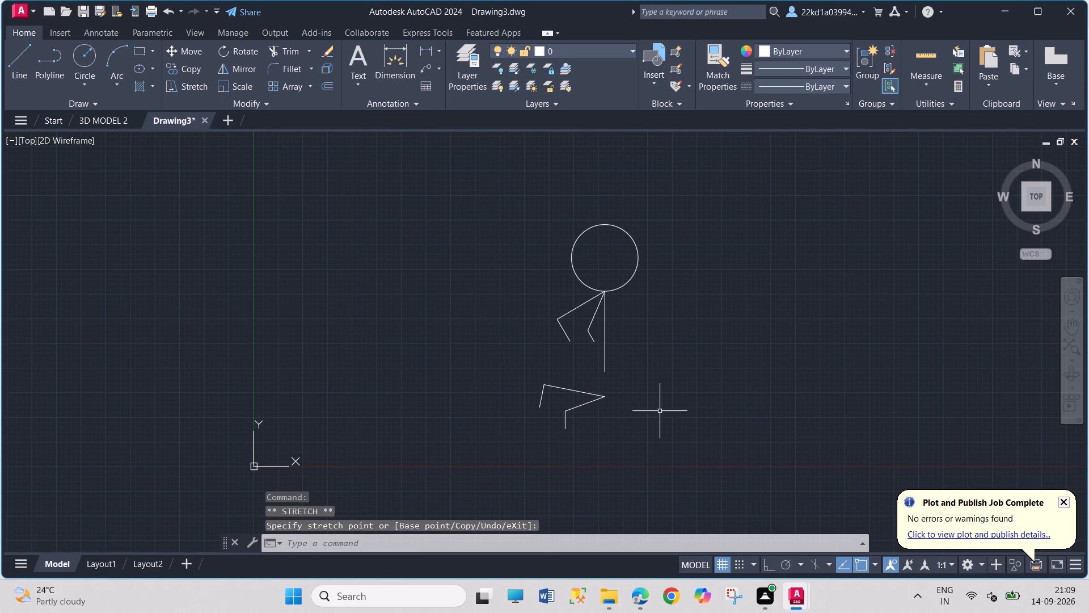
Stretch the inner endpoints of both thigh lines up to the torso's lower endpoint.
{"action": "left_click", "coordinate": [602, 396]}
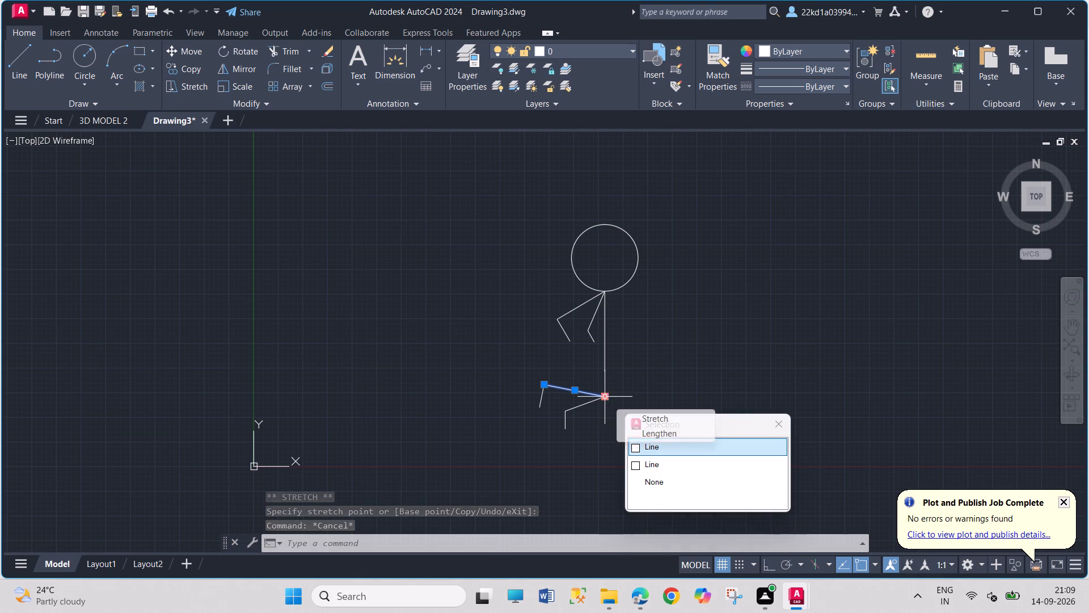
{"action": "left_click", "coordinate": [607, 397]}
{"action": "left_click", "coordinate": [606, 375]}
{"action": "key", "text": "Escape"}
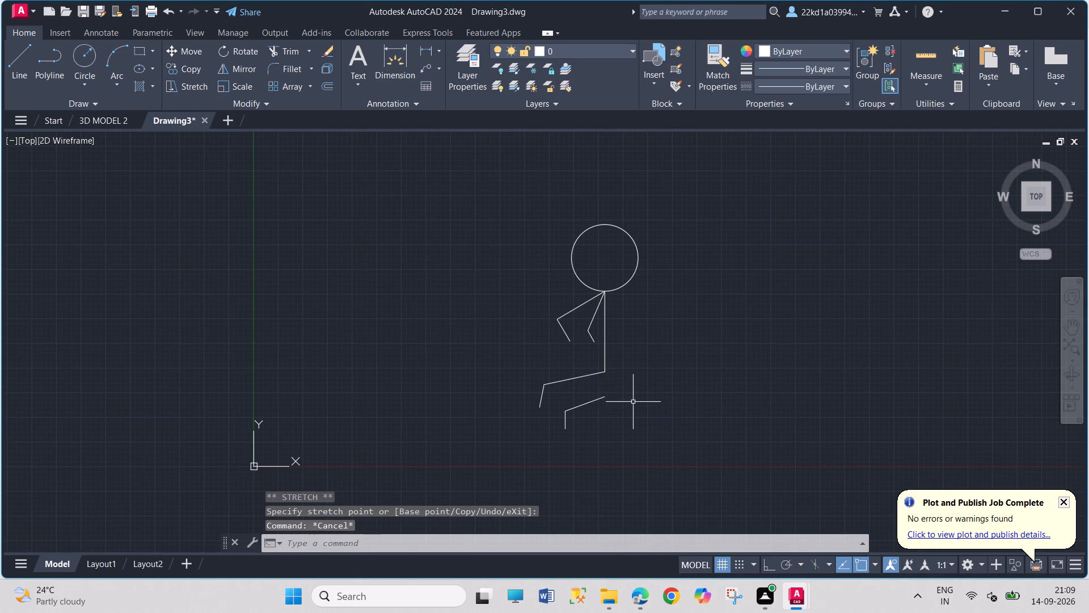
{"action": "left_click", "coordinate": [601, 398]}
{"action": "left_click", "coordinate": [607, 400]}
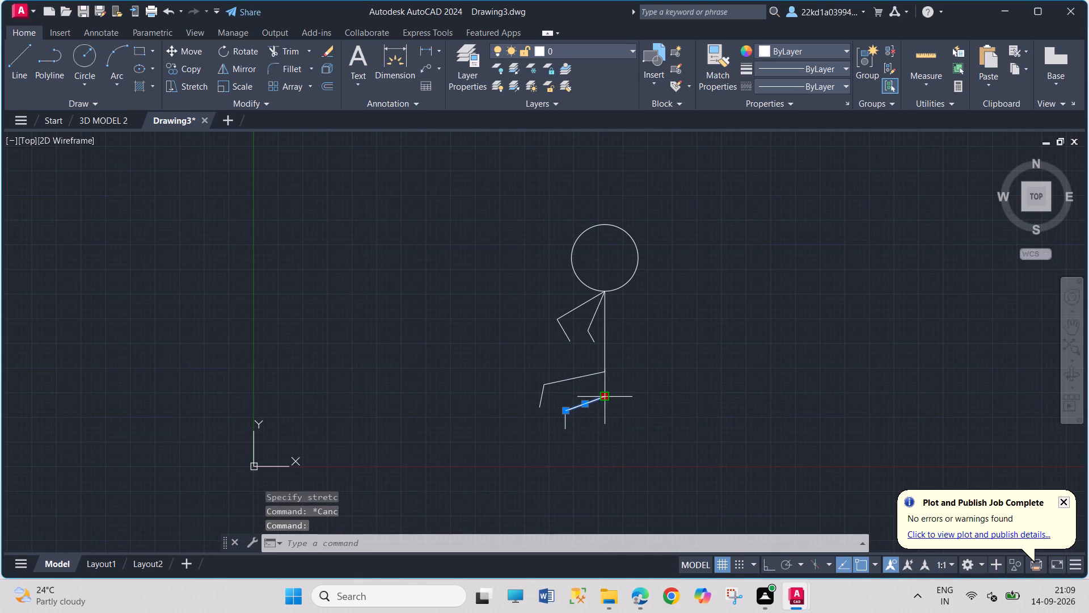
{"action": "left_click", "coordinate": [607, 375]}
{"action": "key", "text": "Escape"}
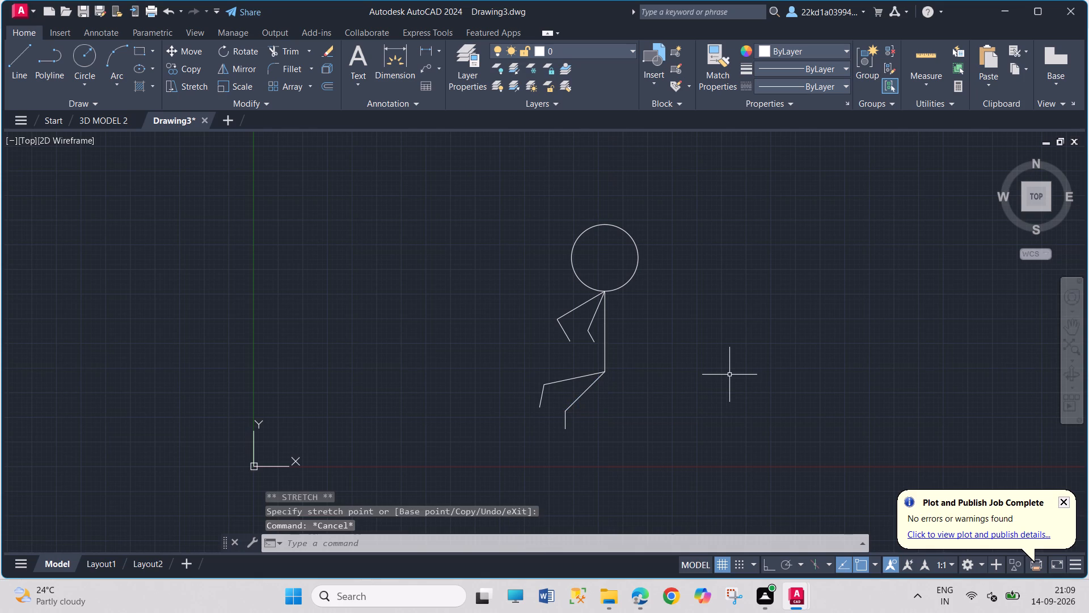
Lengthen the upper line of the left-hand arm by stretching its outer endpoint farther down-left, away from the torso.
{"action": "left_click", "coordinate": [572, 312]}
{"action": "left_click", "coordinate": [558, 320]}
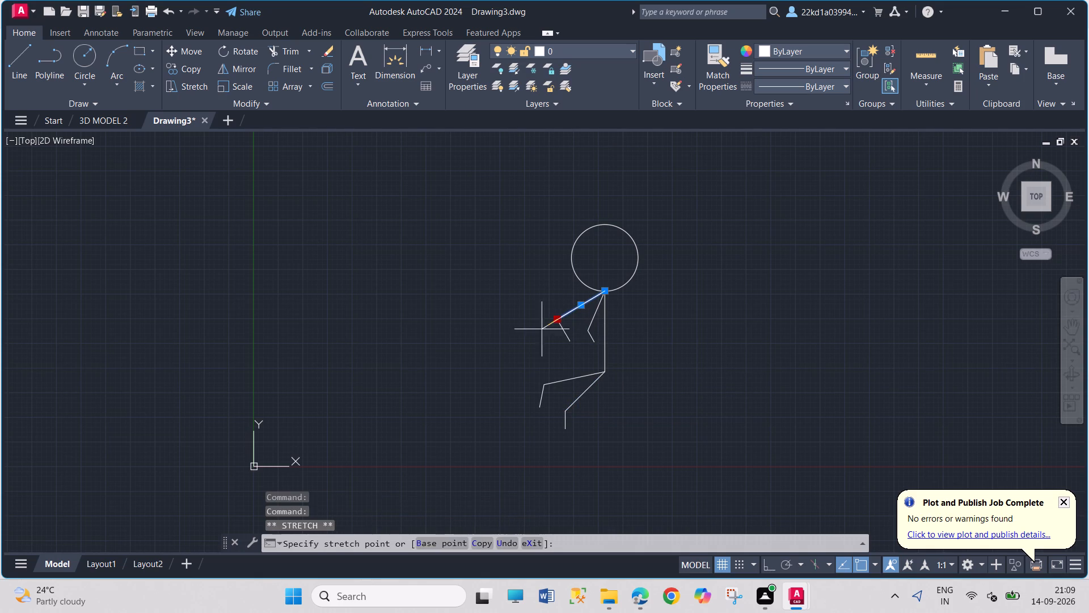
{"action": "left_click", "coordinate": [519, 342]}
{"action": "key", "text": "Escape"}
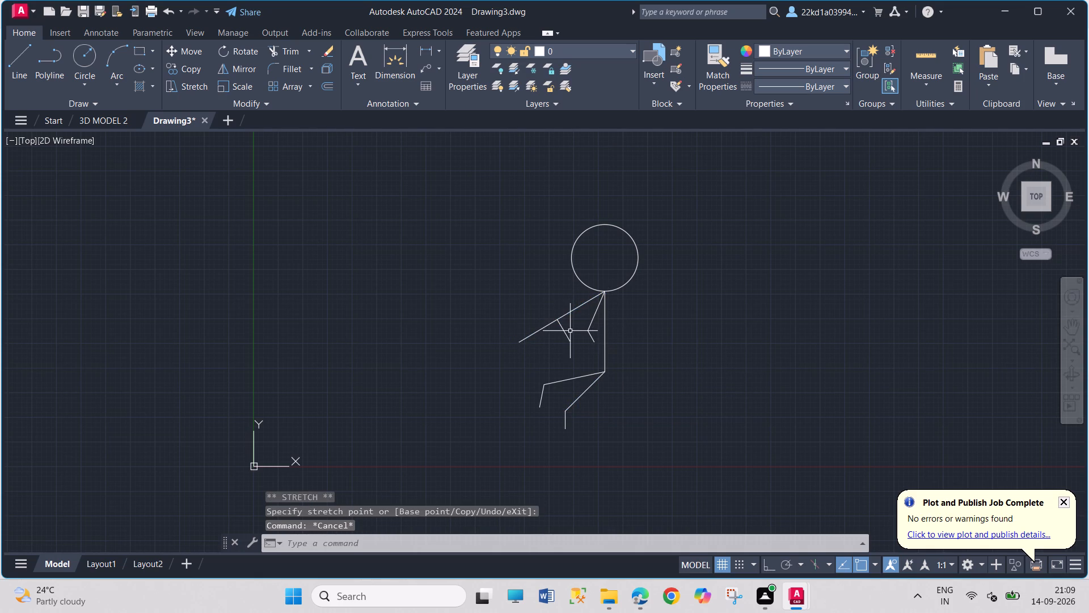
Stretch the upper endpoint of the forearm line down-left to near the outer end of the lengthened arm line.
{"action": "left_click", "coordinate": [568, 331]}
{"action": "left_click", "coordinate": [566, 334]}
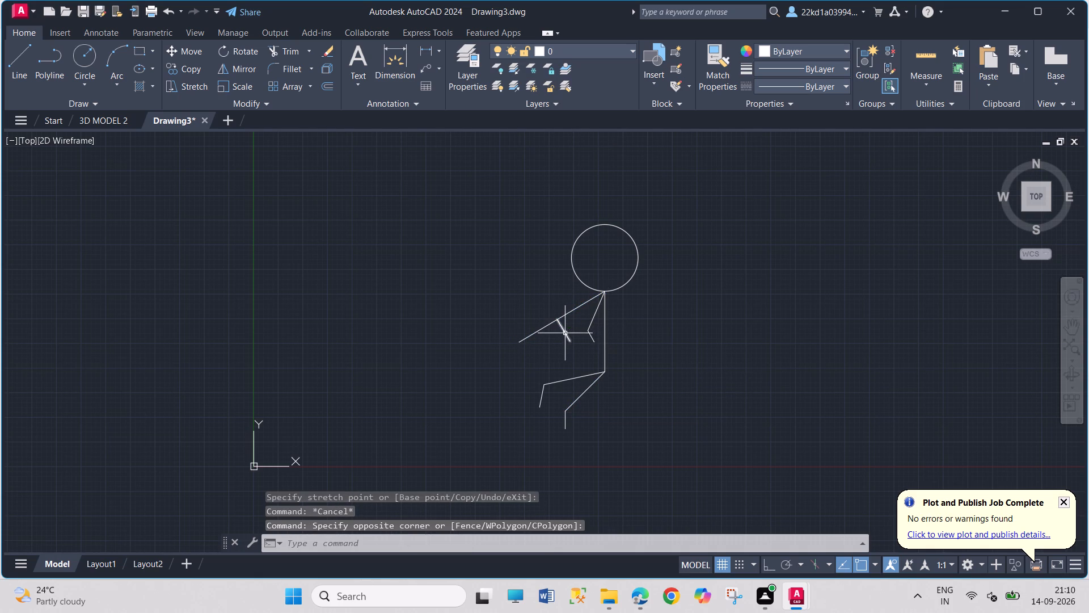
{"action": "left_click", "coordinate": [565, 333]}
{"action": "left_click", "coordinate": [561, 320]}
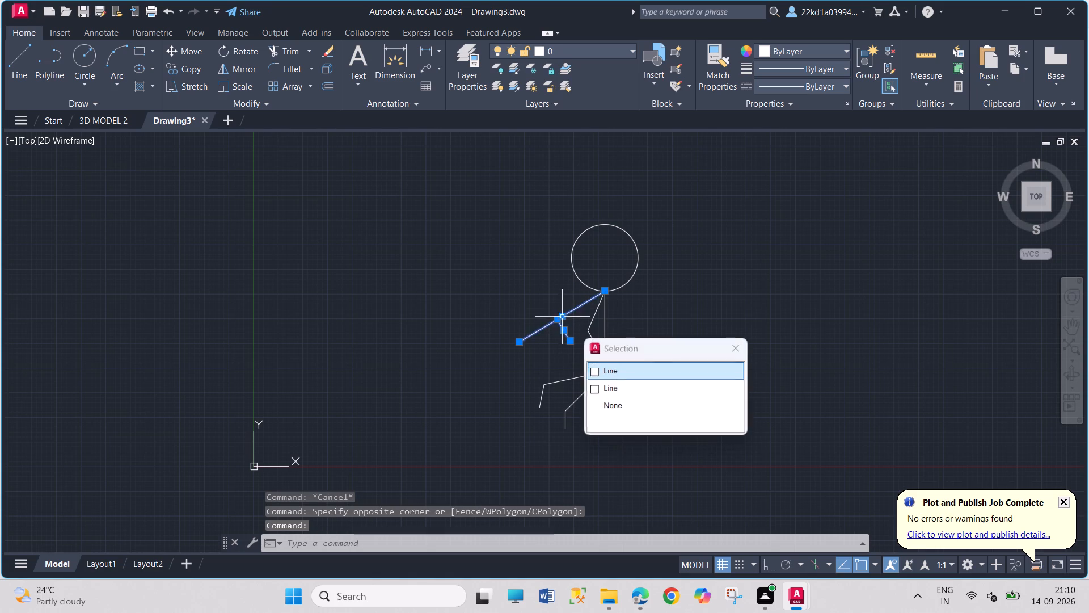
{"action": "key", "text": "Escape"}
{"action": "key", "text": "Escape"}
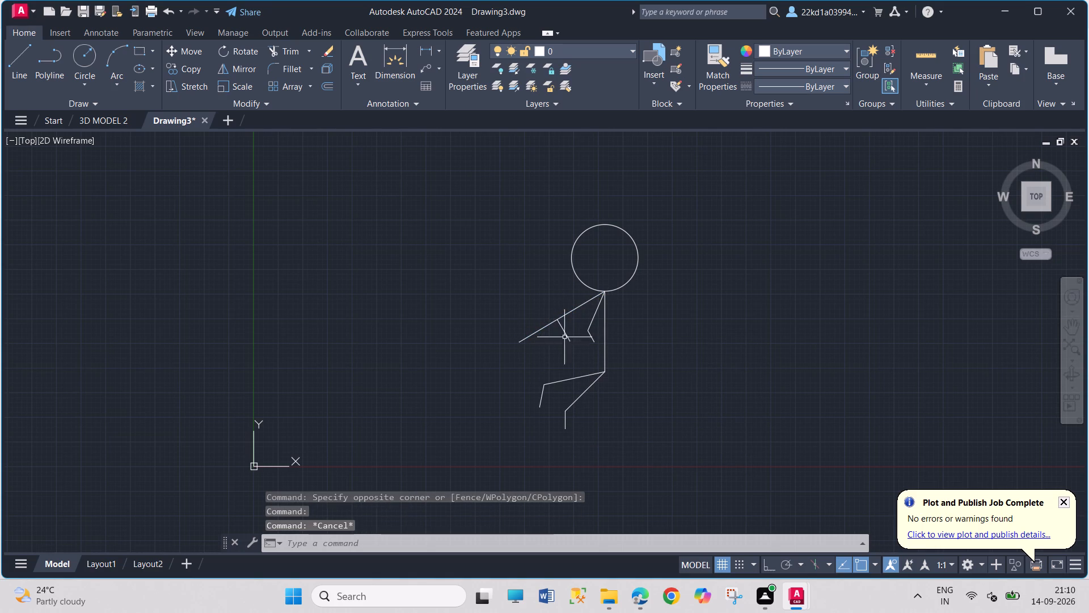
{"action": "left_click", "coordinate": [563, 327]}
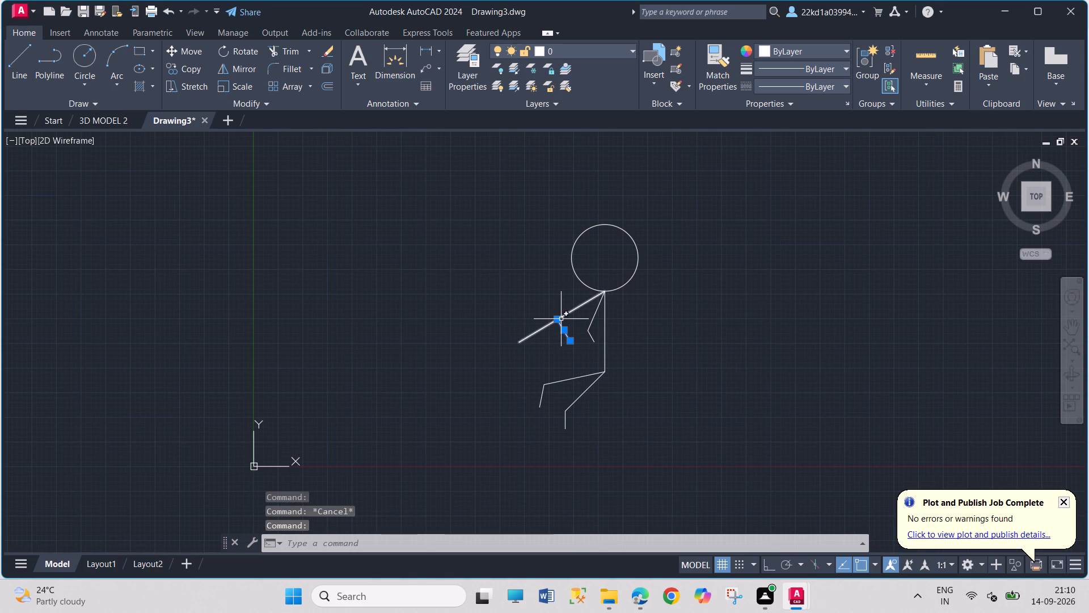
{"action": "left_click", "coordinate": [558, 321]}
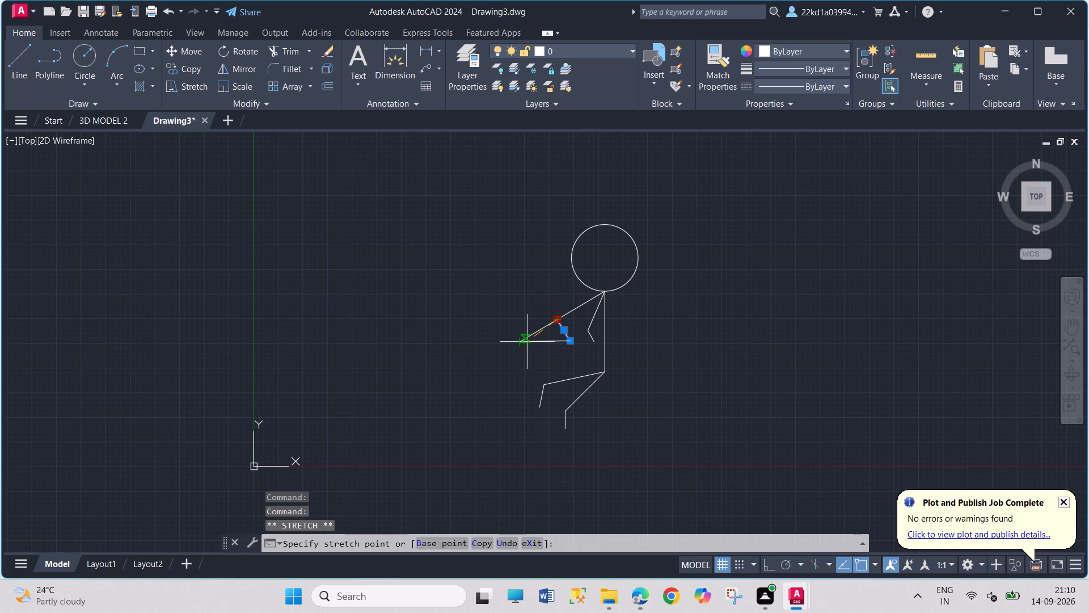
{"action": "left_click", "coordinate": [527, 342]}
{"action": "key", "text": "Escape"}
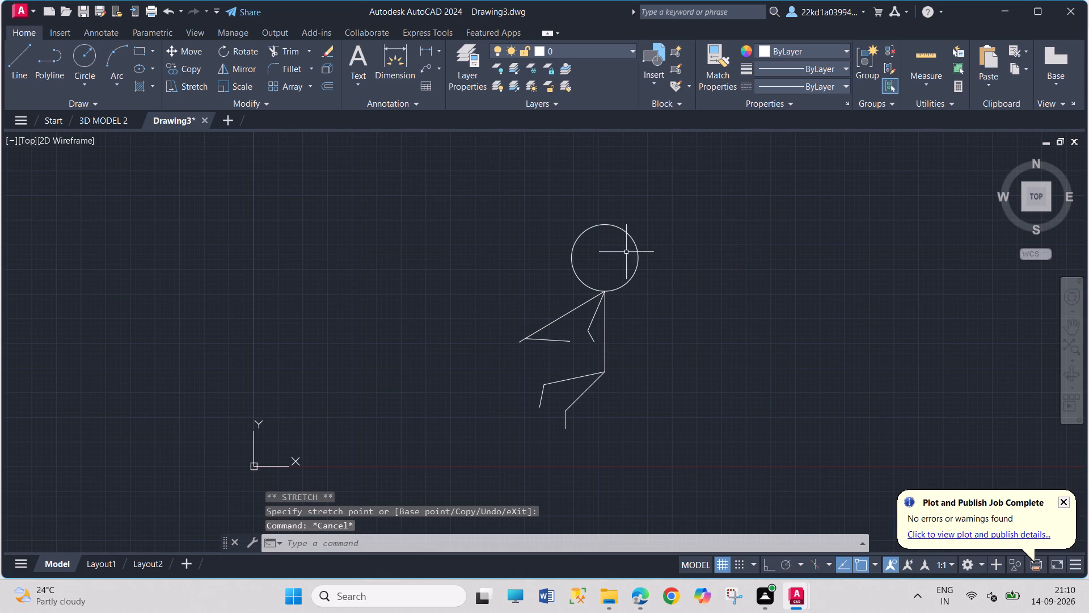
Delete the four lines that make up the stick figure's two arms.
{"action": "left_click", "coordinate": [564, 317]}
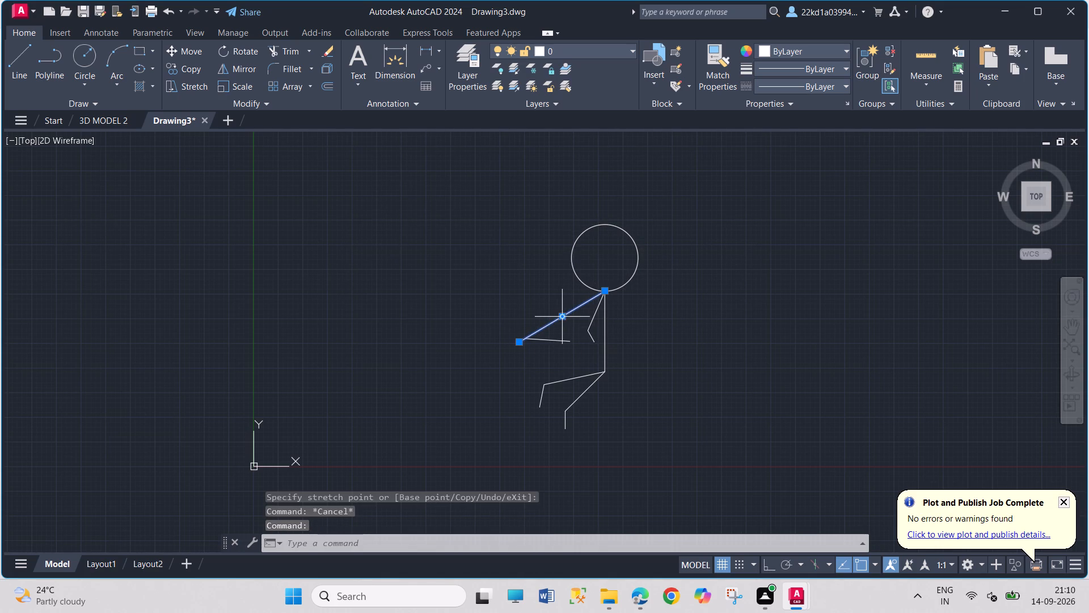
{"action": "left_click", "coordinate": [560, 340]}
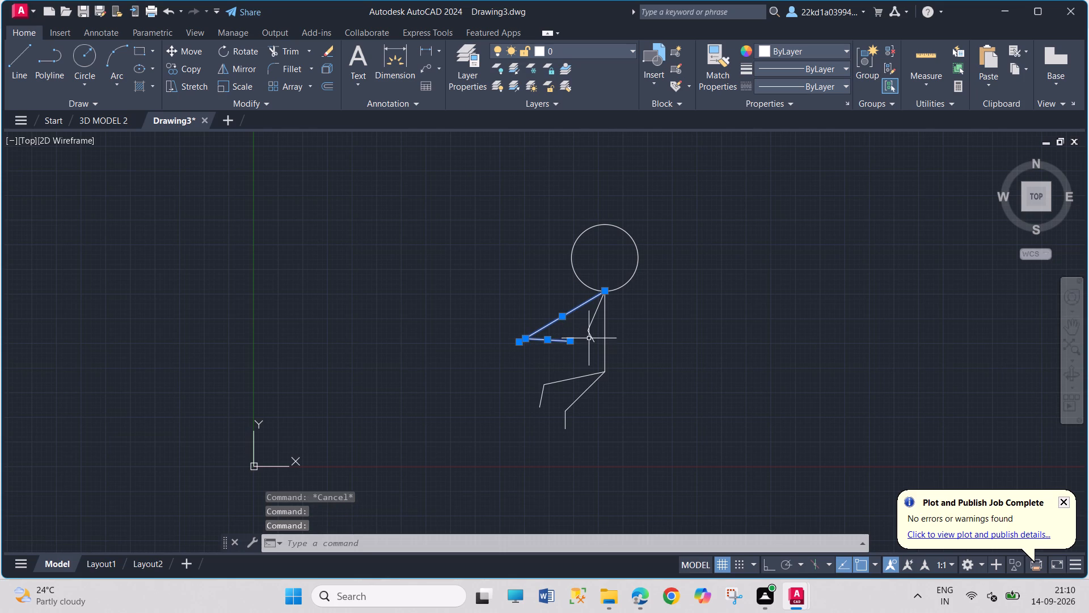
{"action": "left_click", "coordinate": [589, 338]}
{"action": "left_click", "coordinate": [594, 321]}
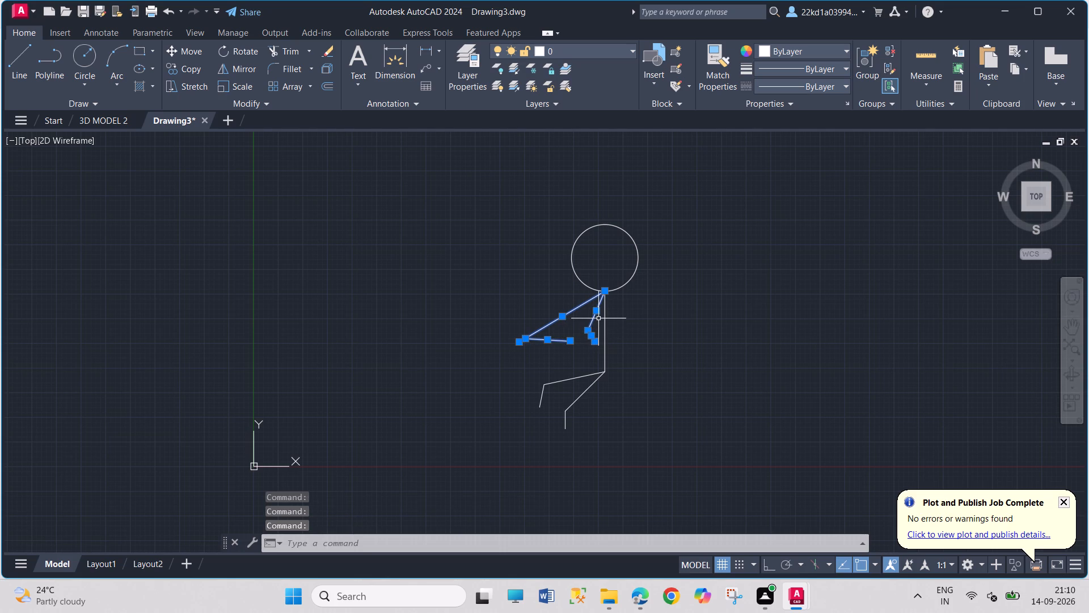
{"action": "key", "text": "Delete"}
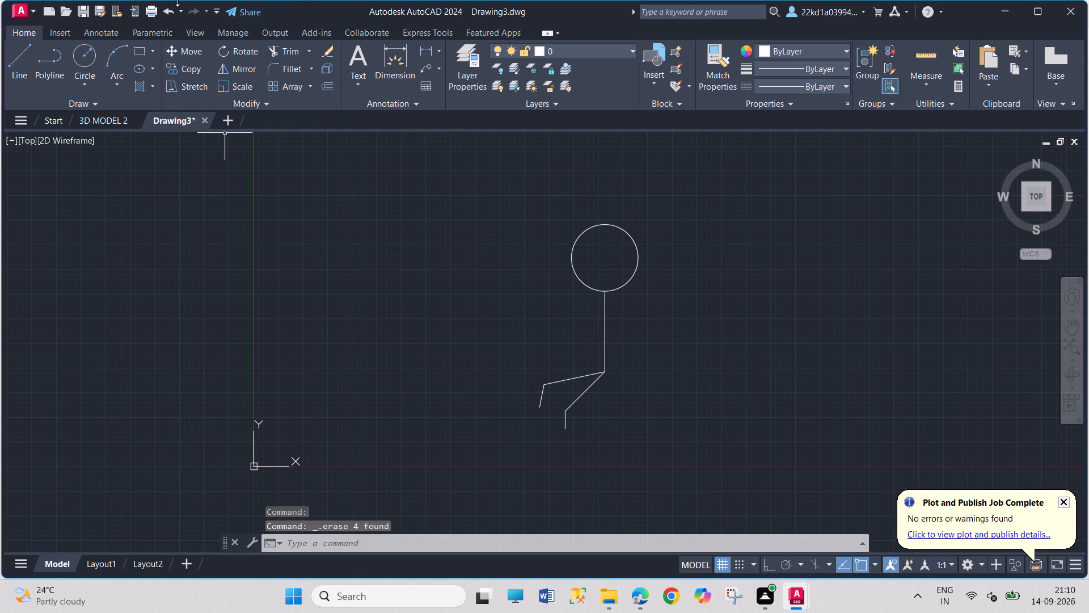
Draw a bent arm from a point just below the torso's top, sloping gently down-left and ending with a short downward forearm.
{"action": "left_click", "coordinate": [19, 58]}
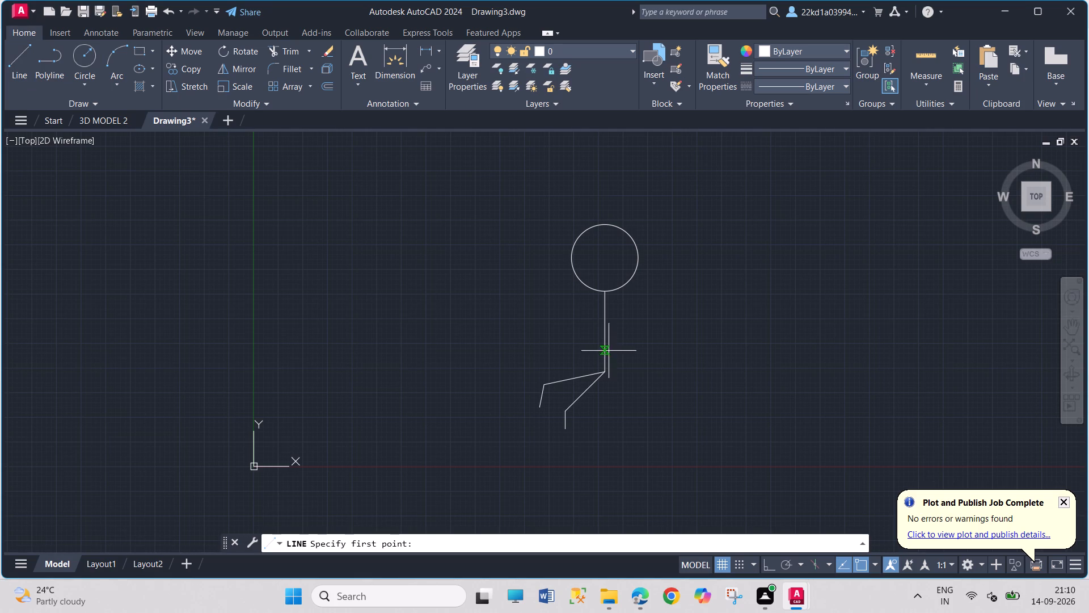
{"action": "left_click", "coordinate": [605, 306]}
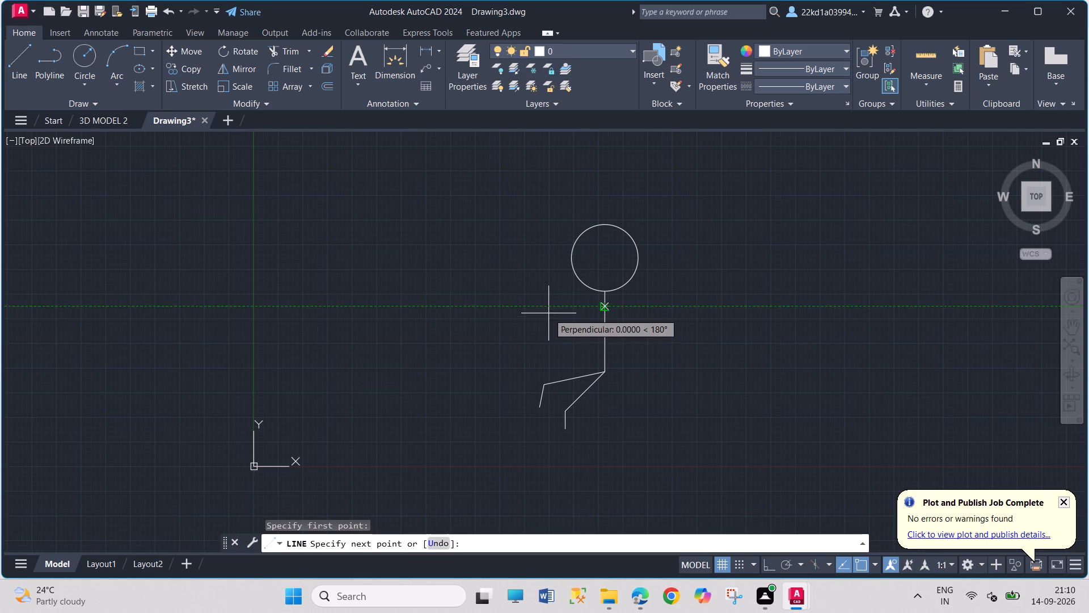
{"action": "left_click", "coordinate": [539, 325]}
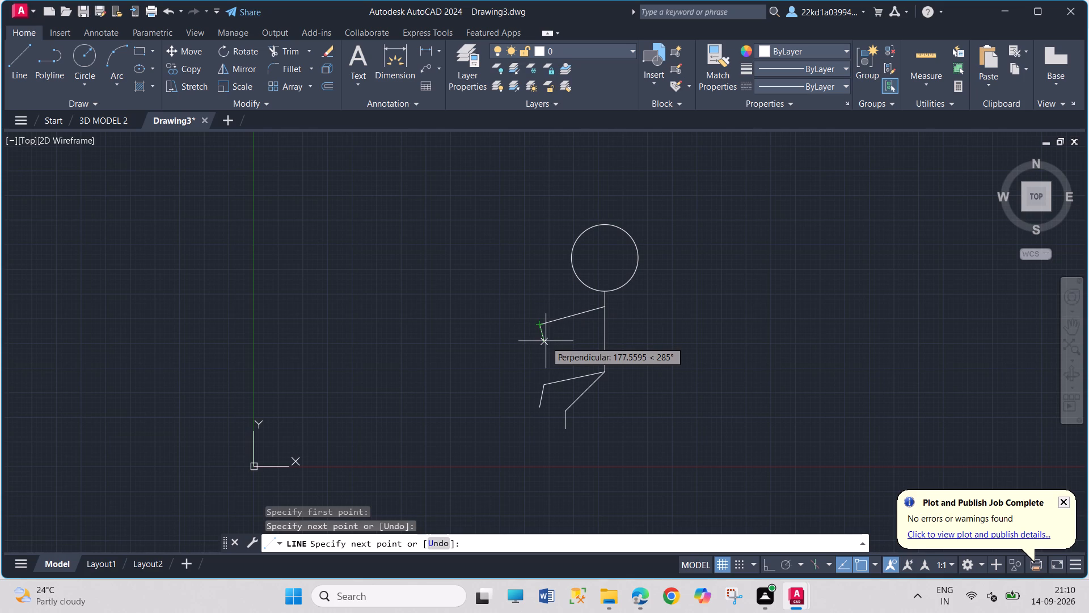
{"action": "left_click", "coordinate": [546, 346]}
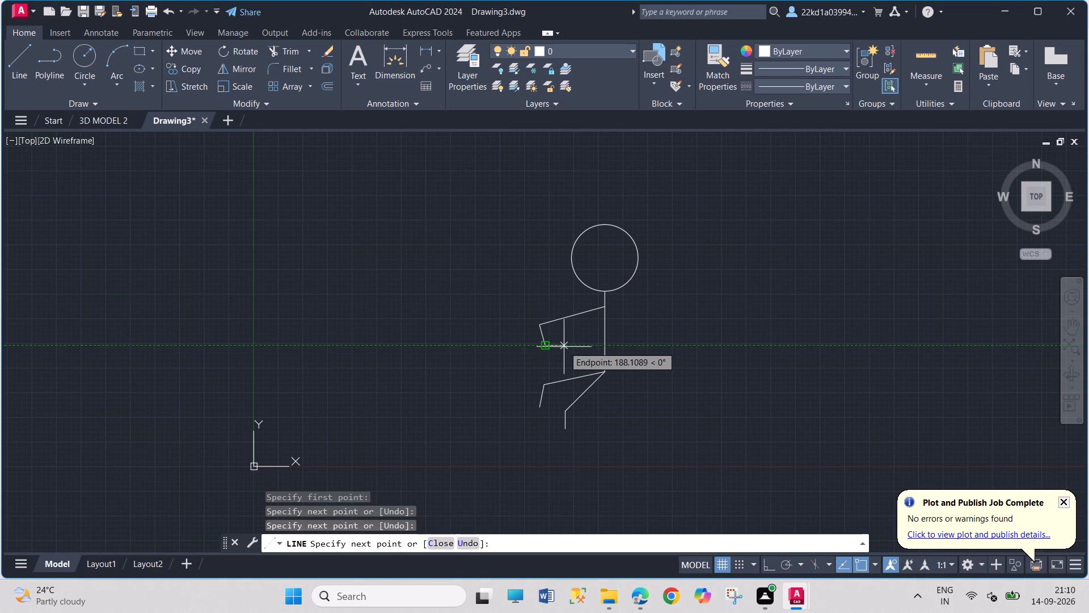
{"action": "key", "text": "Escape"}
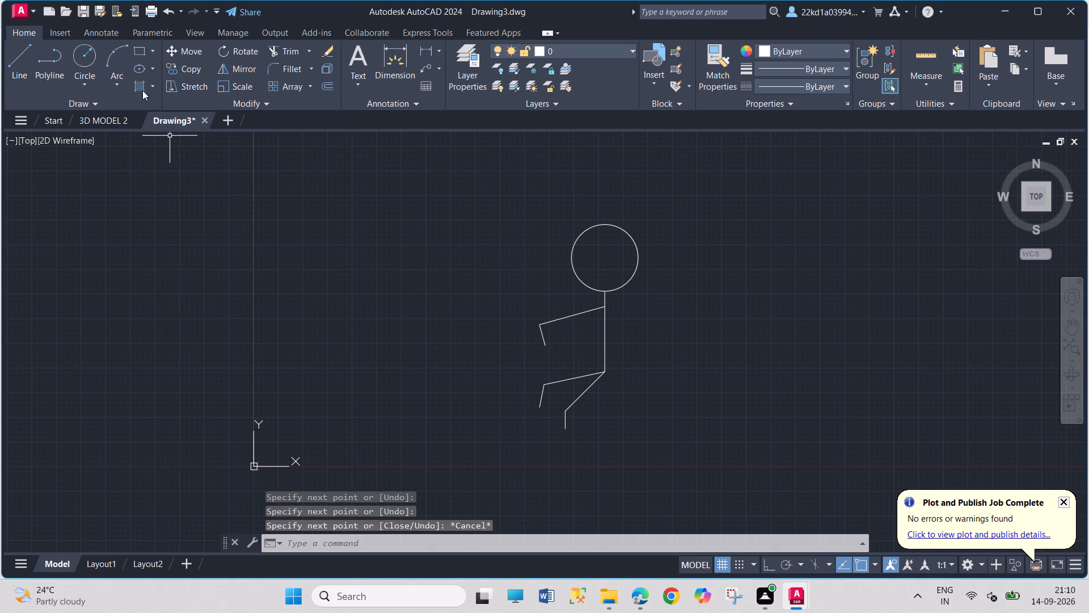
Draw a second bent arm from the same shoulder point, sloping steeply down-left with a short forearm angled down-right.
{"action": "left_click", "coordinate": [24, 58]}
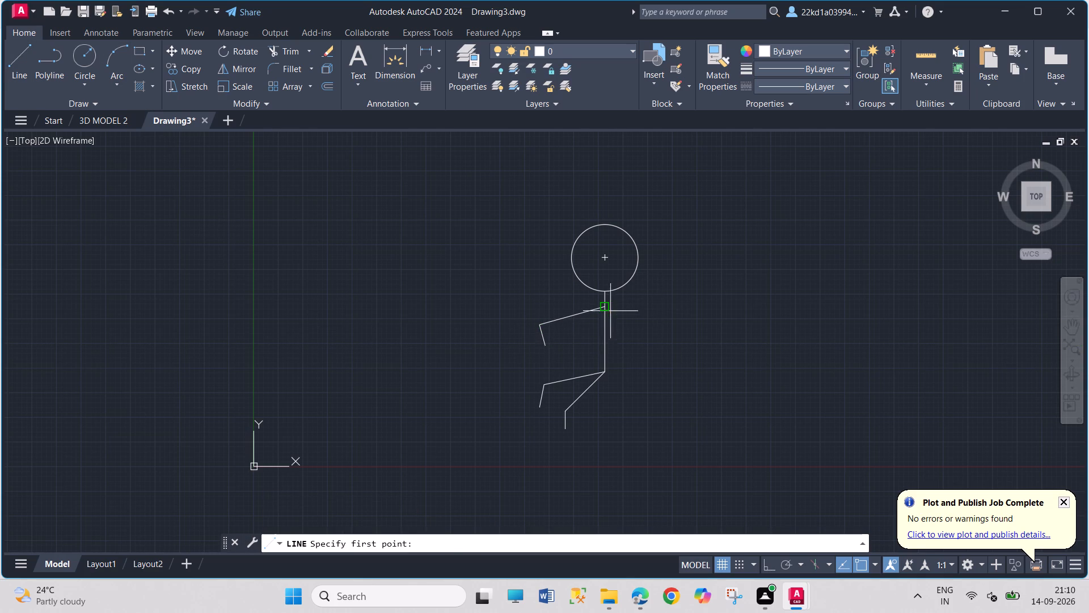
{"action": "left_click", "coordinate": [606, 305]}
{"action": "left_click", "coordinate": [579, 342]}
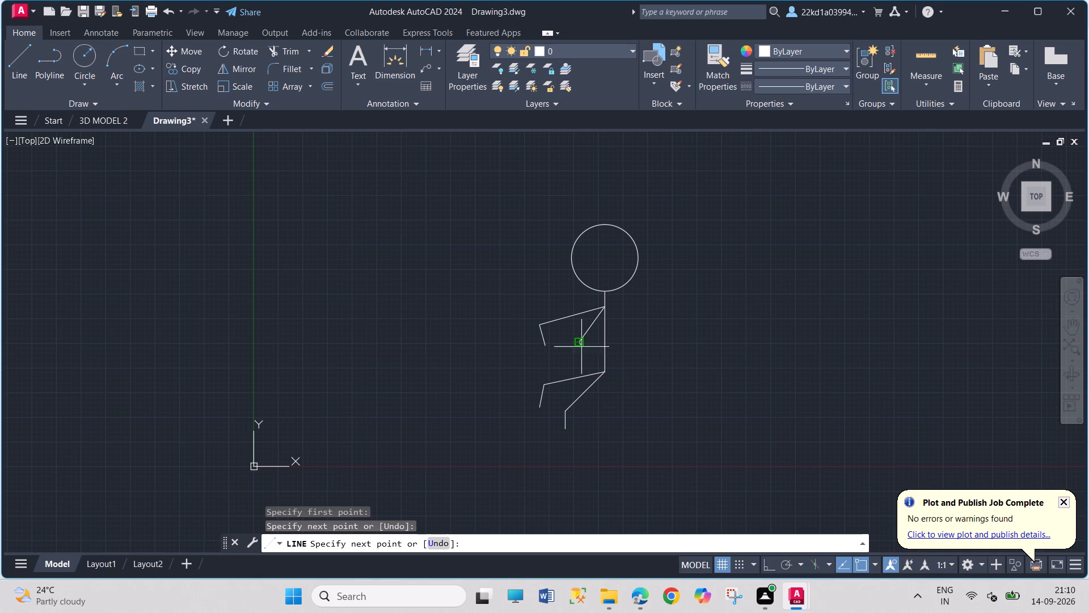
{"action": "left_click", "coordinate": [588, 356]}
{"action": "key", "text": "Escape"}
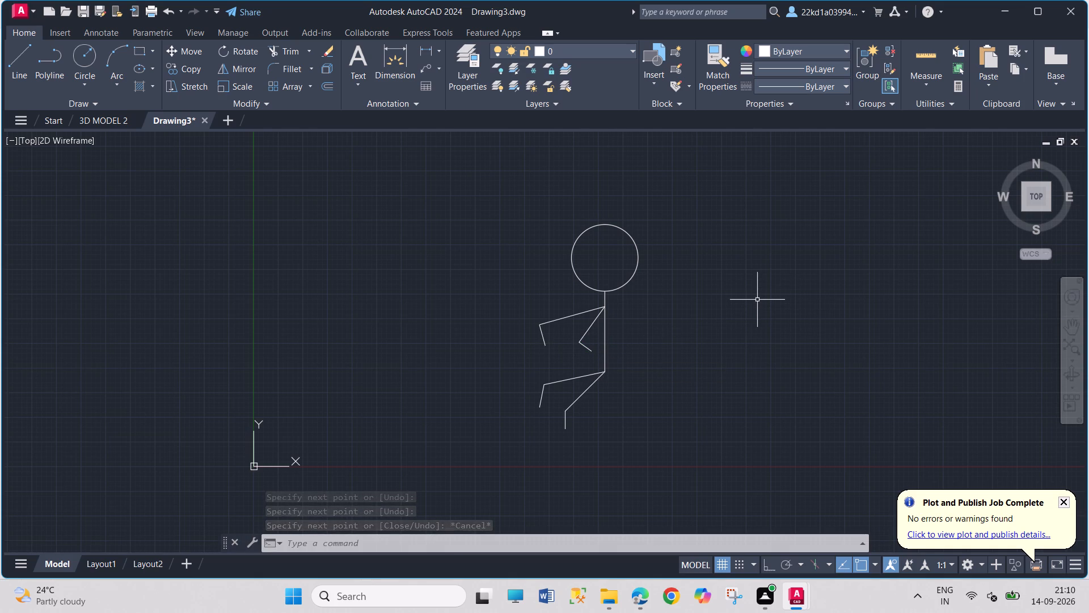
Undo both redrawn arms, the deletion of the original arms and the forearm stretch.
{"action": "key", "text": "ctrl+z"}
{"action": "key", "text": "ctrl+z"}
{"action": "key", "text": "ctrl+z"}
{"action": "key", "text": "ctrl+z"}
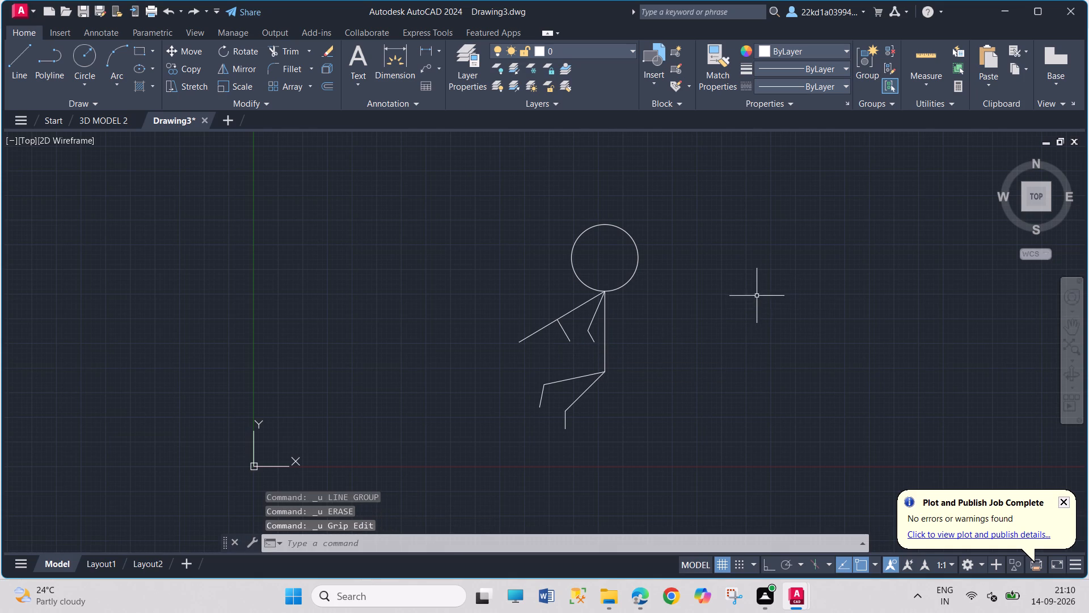
Delete the entire stick figure, including the head circle, torso, arms and legs.
{"action": "left_click", "coordinate": [724, 181]}
{"action": "left_click", "coordinate": [468, 451]}
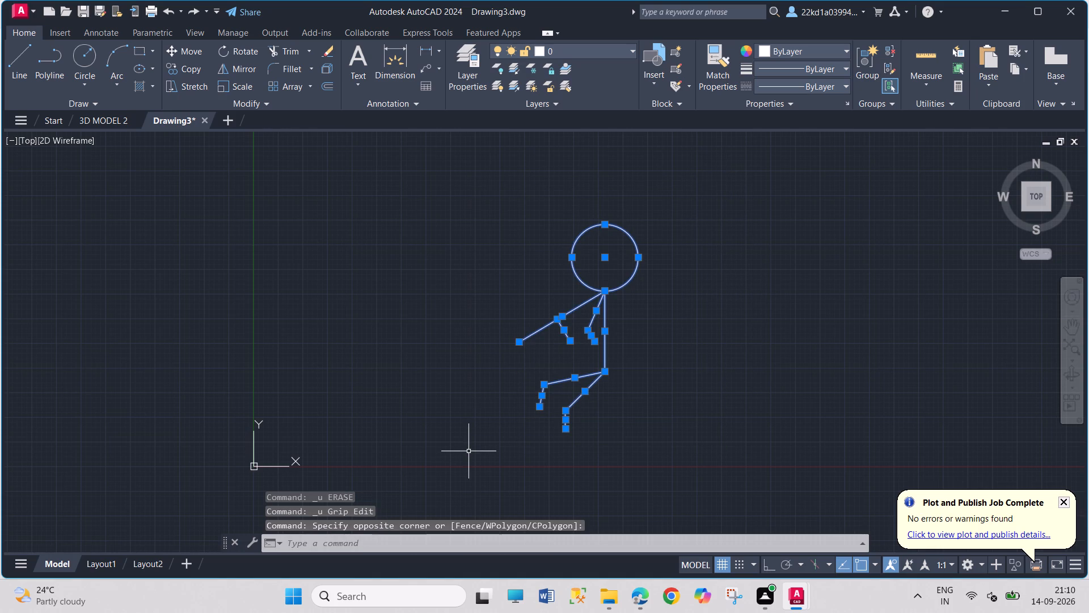
{"action": "key", "text": "Delete"}
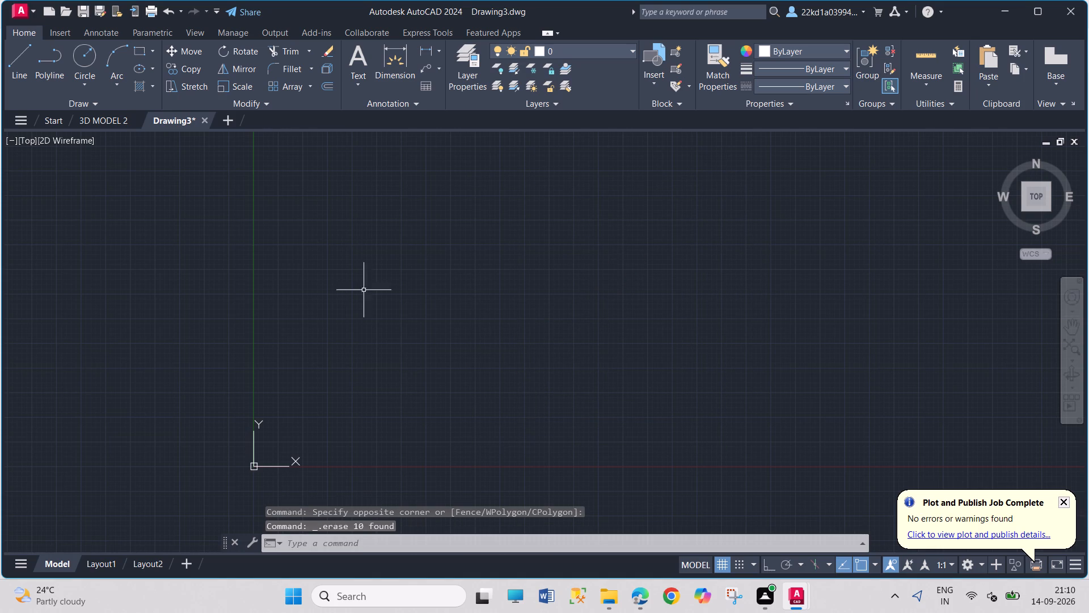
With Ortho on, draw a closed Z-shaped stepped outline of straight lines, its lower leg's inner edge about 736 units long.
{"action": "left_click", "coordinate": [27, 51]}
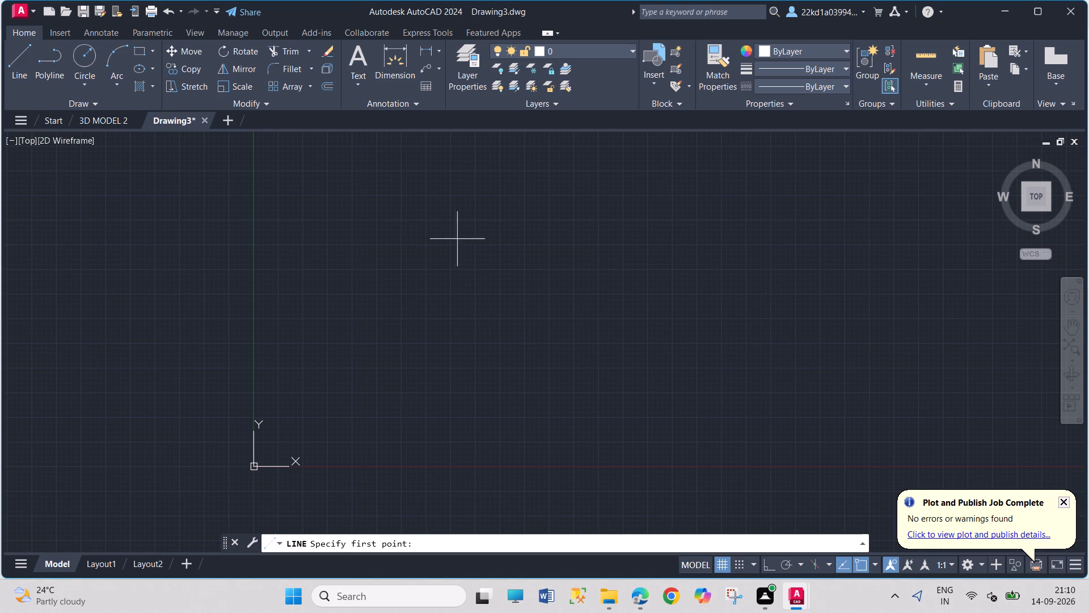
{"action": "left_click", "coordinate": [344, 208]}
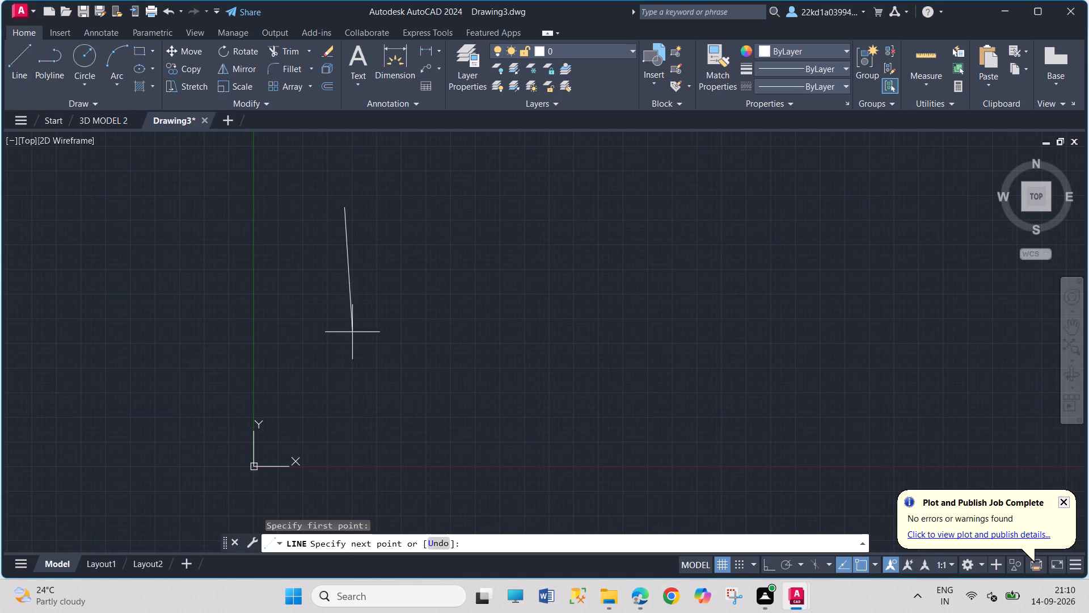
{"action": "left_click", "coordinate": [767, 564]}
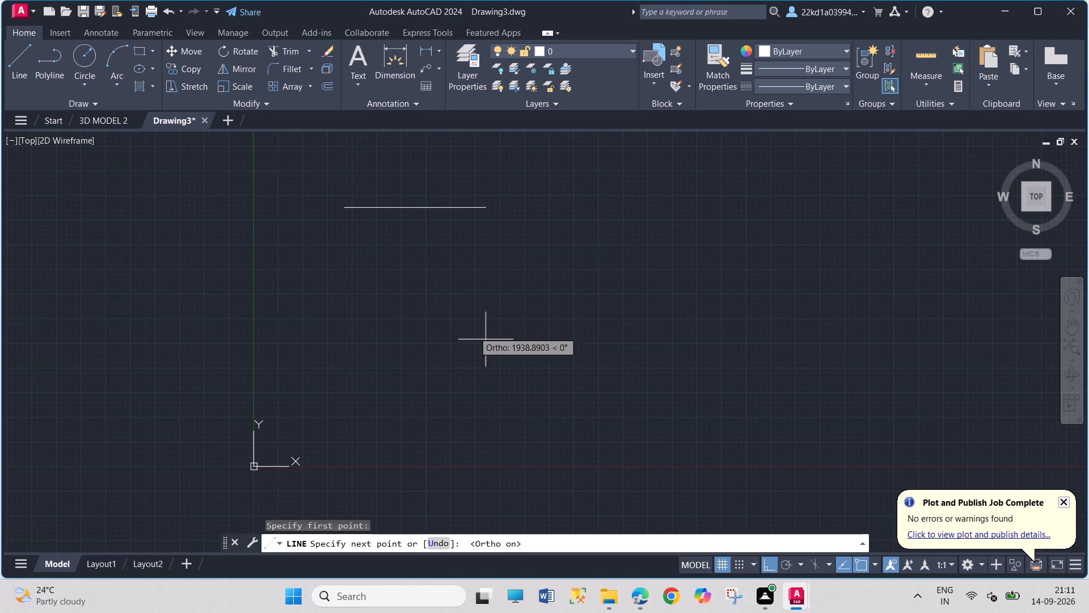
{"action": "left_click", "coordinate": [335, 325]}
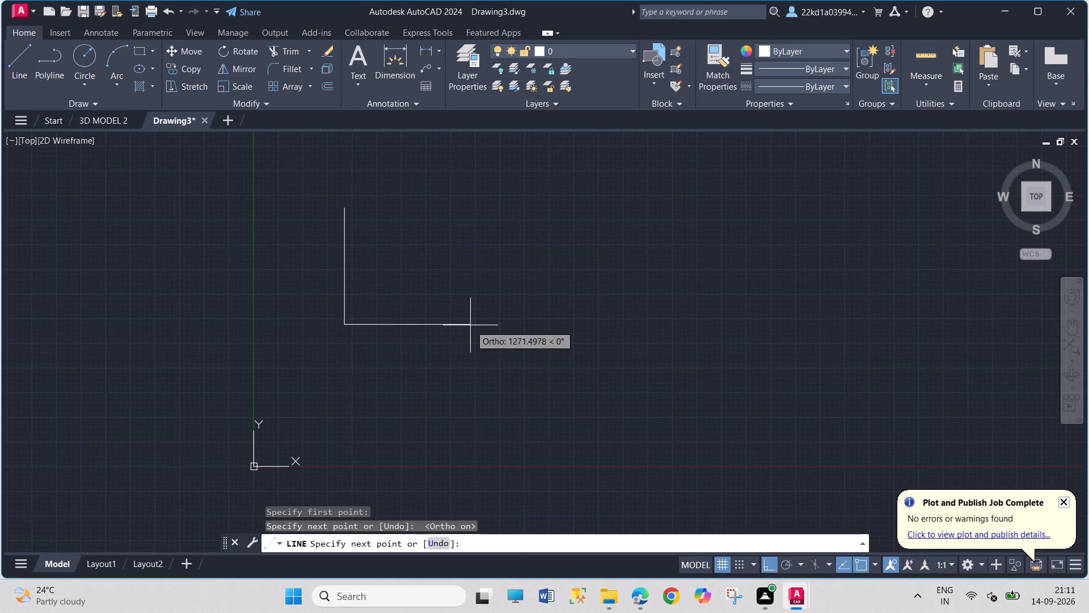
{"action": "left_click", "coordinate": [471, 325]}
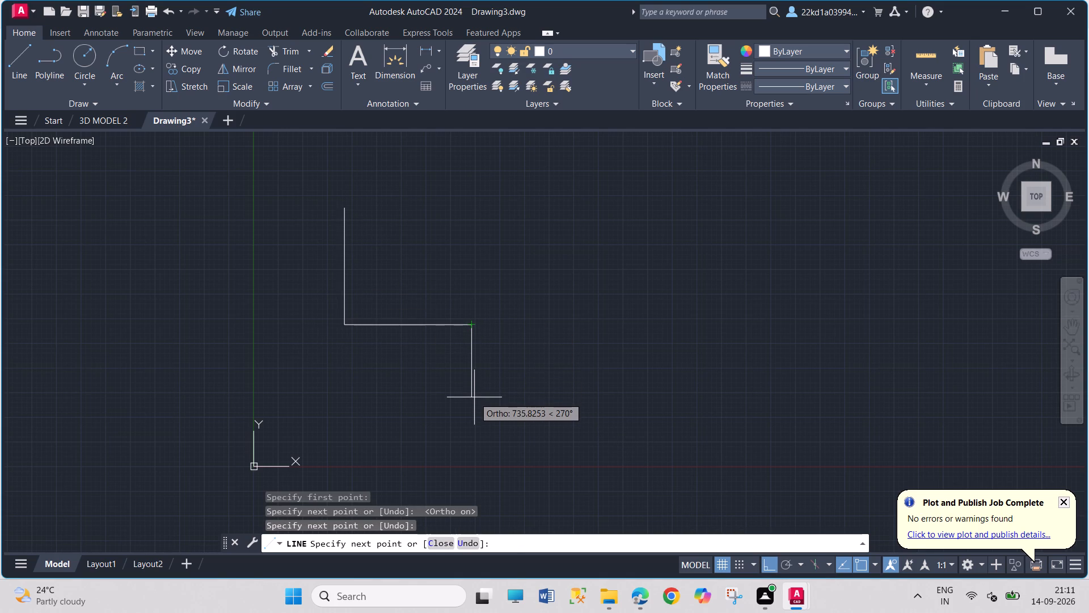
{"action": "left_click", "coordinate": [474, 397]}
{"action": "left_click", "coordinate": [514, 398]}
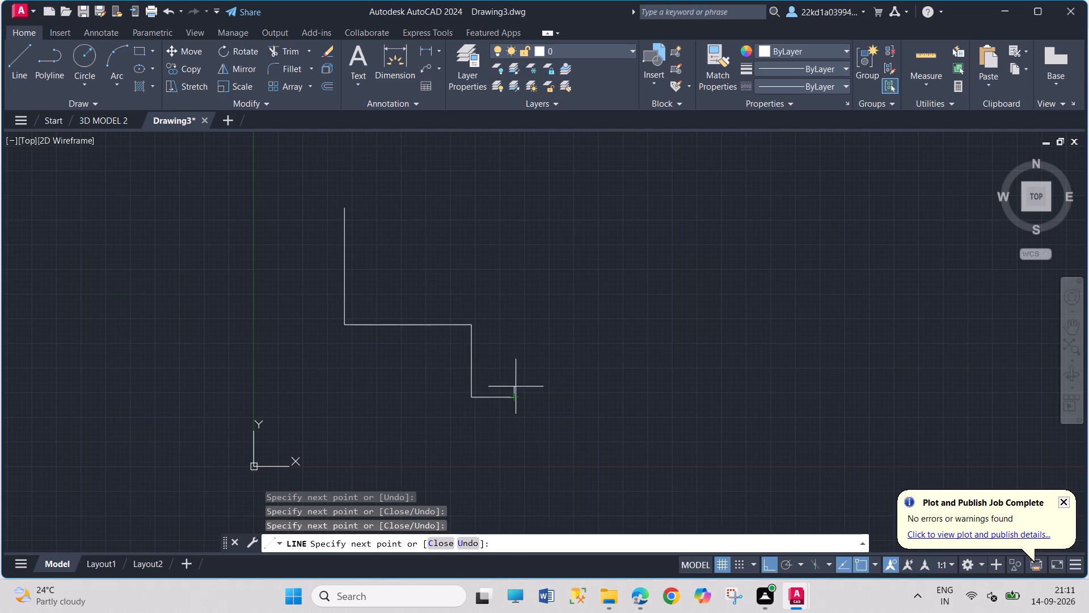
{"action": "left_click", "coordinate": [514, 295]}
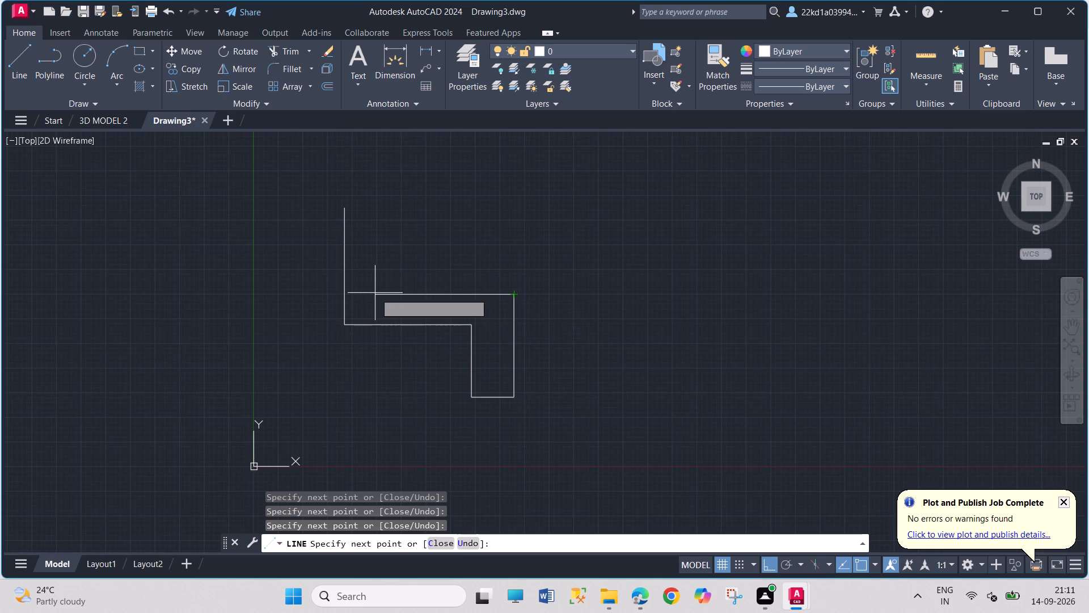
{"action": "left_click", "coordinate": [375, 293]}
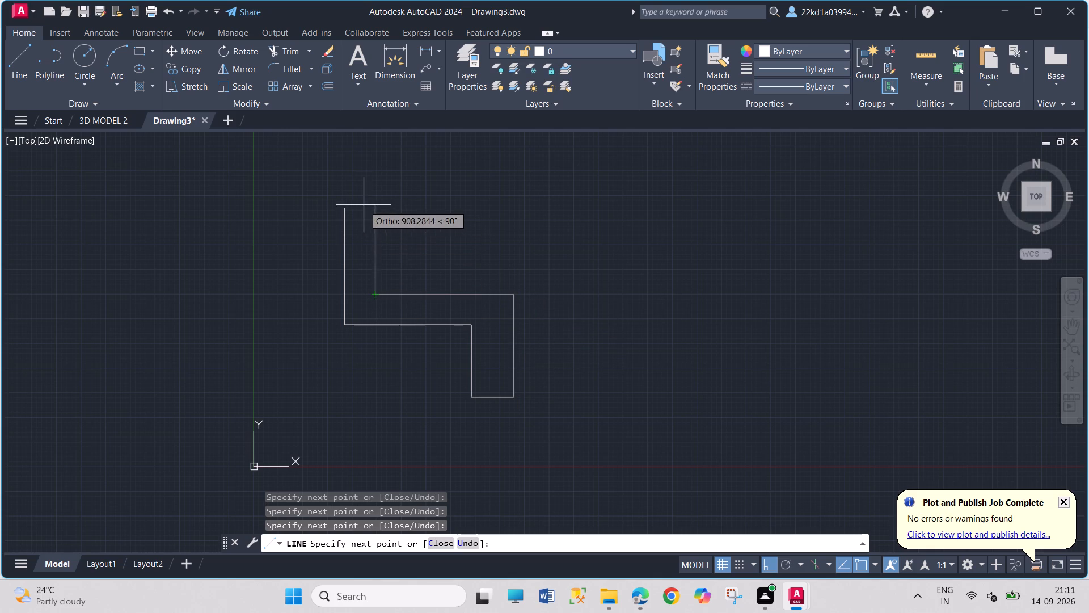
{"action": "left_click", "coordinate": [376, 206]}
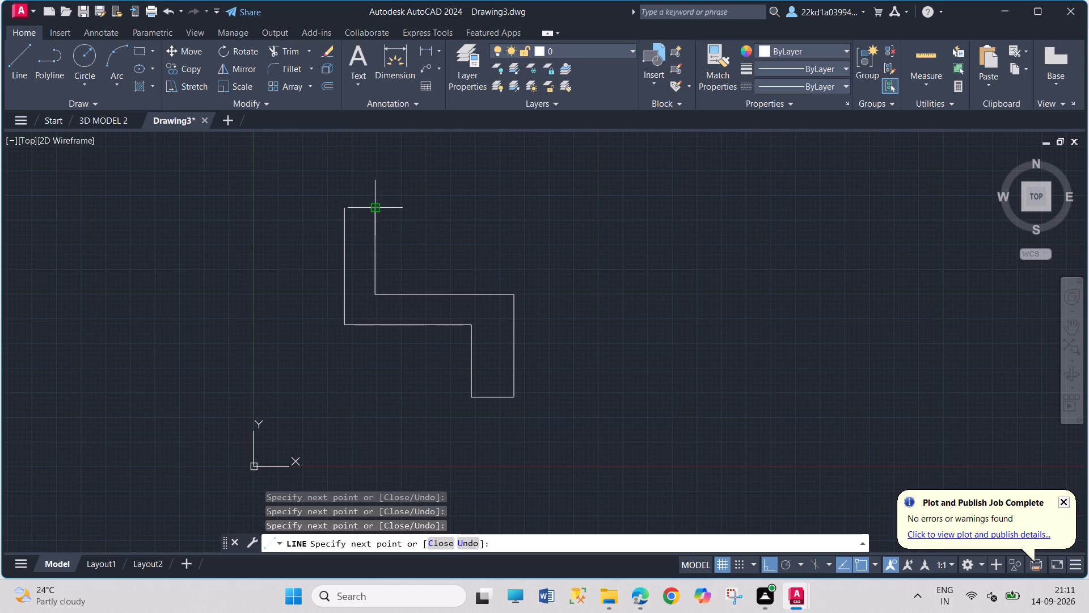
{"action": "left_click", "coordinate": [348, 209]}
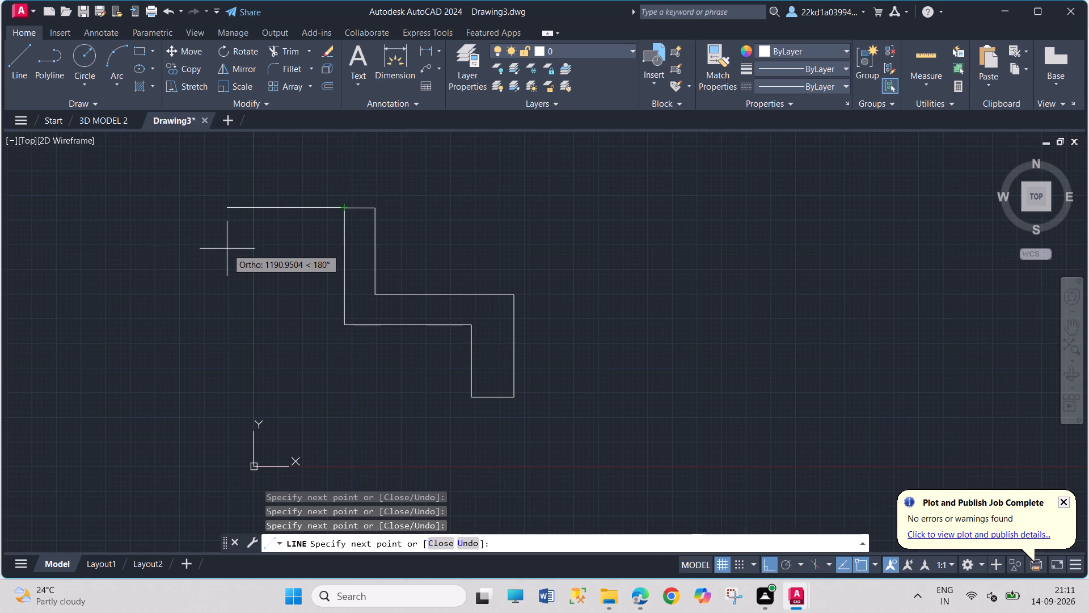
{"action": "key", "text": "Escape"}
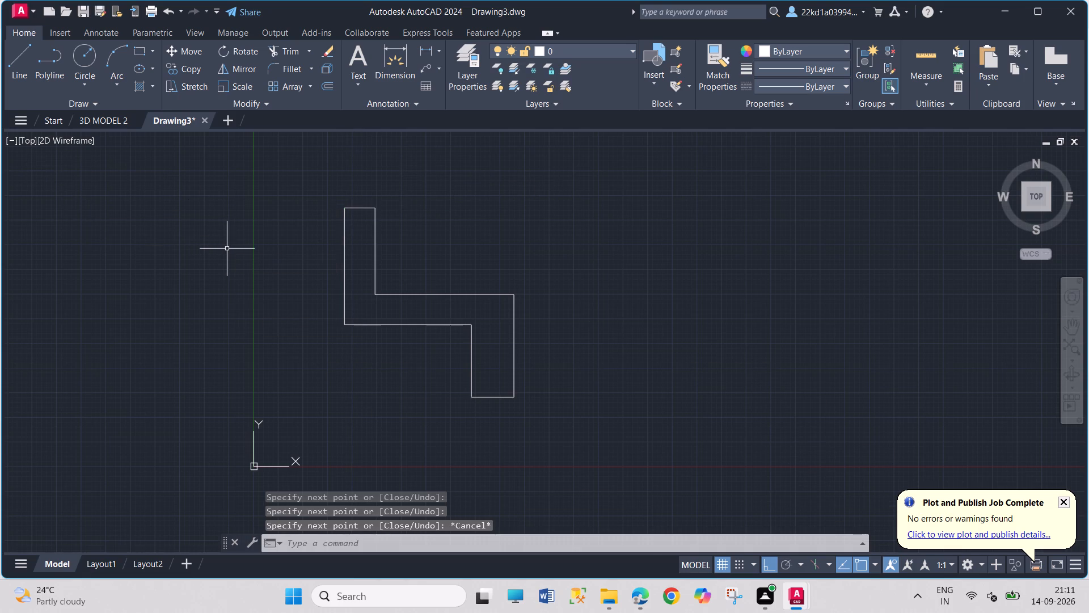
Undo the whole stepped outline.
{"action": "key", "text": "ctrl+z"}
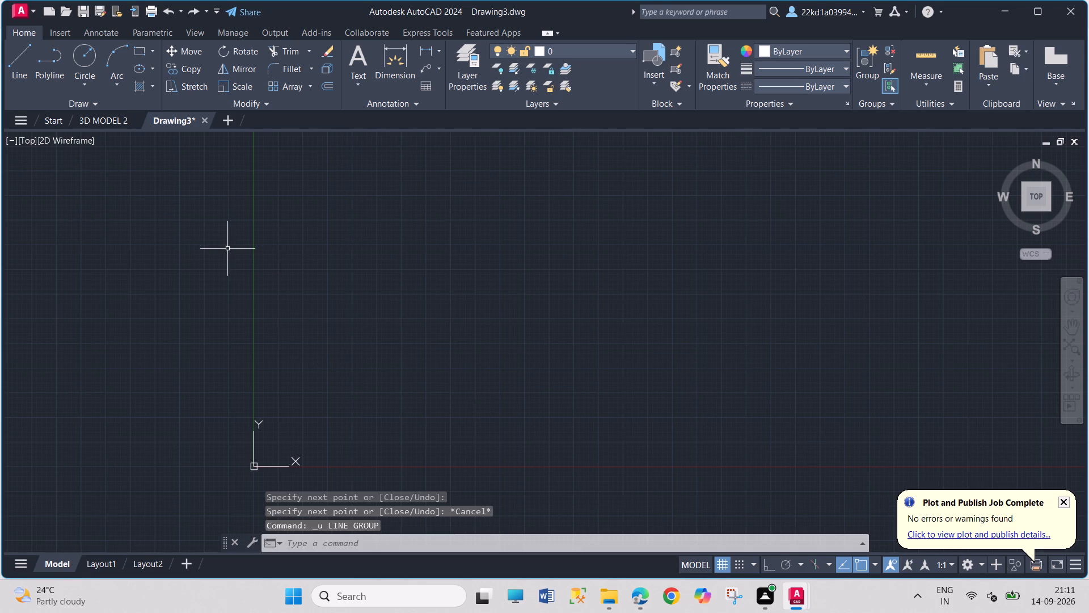
With isometric drafting and Ortho on, draw a cube's left face as a closed rhombus of four 50-unit lines.
{"action": "left_click", "coordinate": [809, 564]}
{"action": "left_click", "coordinate": [15, 64]}
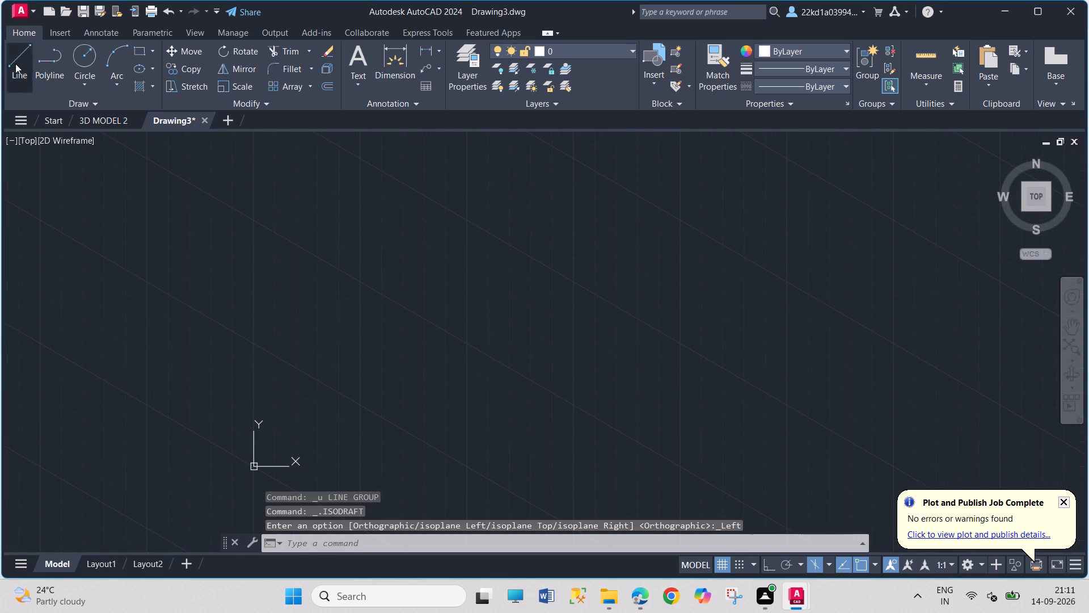
{"action": "left_click", "coordinate": [775, 567]}
{"action": "left_click", "coordinate": [345, 340]}
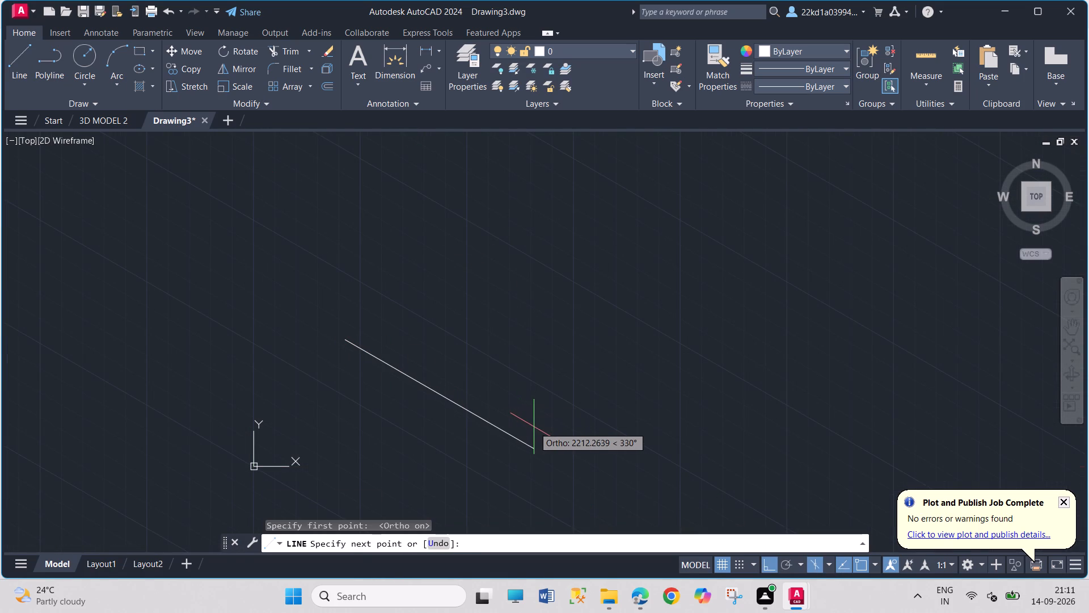
{"action": "type", "text": "50"}
{"action": "key", "text": "Return"}
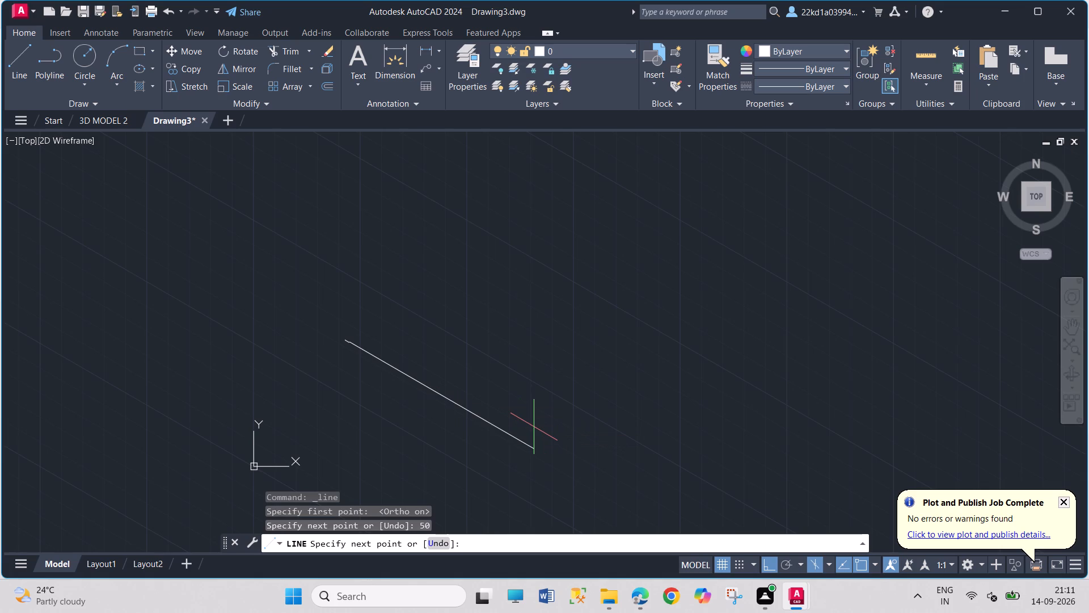
{"action": "scroll", "coordinate": [344, 341], "scroll_direction": "up", "scroll_amount": 6}
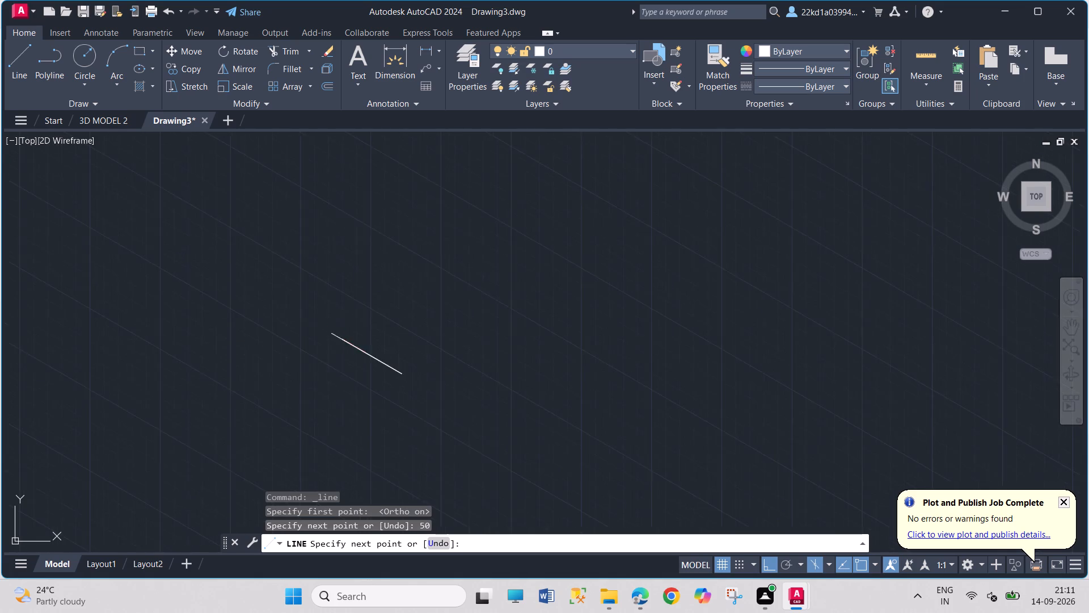
{"action": "scroll", "coordinate": [342, 338], "scroll_direction": "up", "scroll_amount": 1}
{"action": "scroll", "coordinate": [467, 431], "scroll_direction": "up", "scroll_amount": 1}
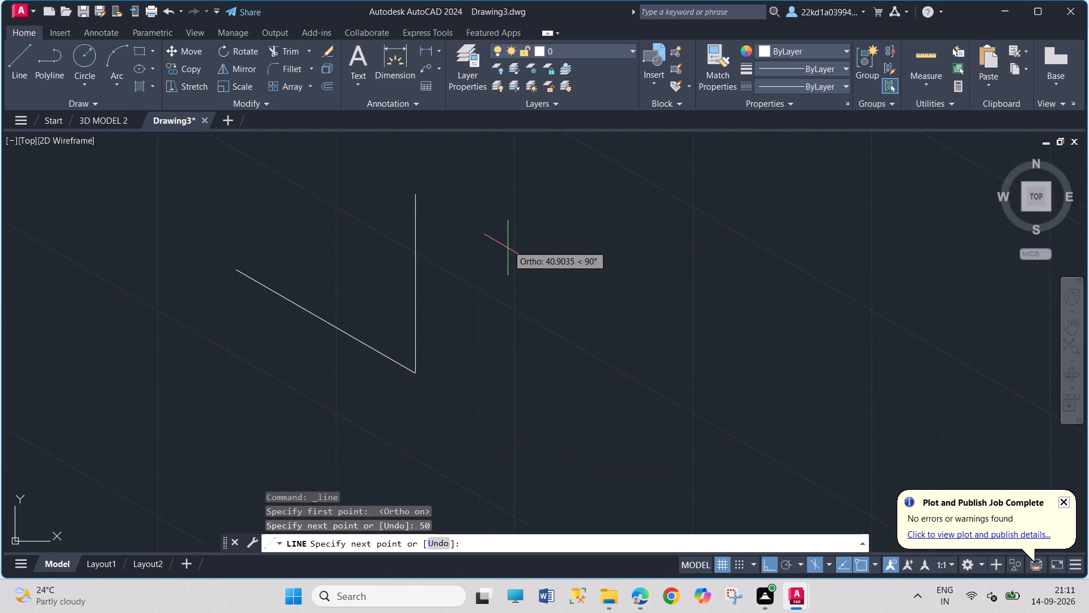
{"action": "type", "text": "50"}
{"action": "key", "text": "Return"}
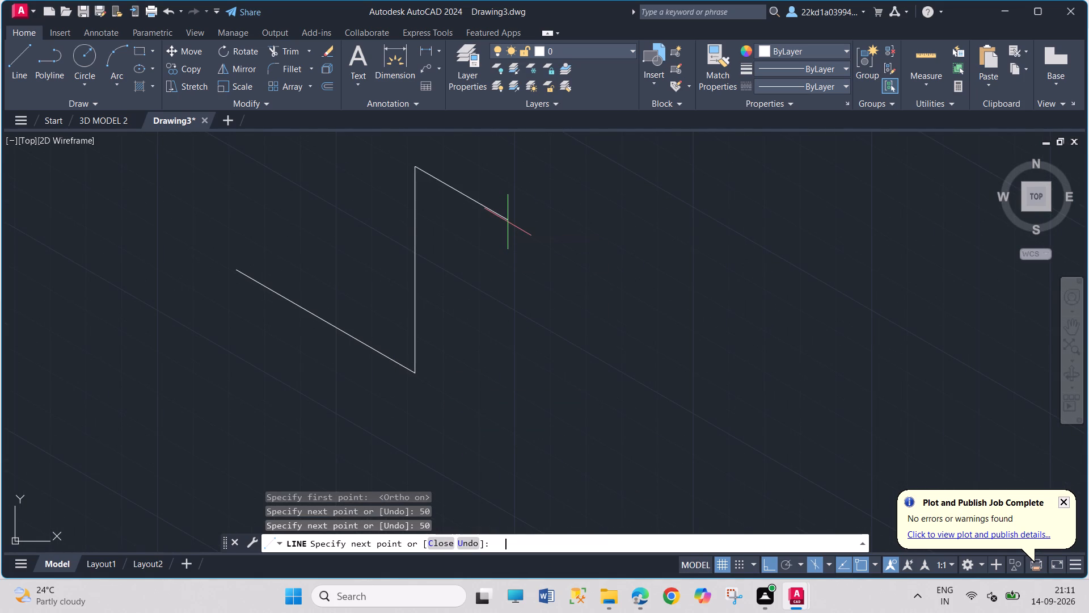
{"action": "scroll", "coordinate": [306, 187], "scroll_direction": "down", "scroll_amount": 2}
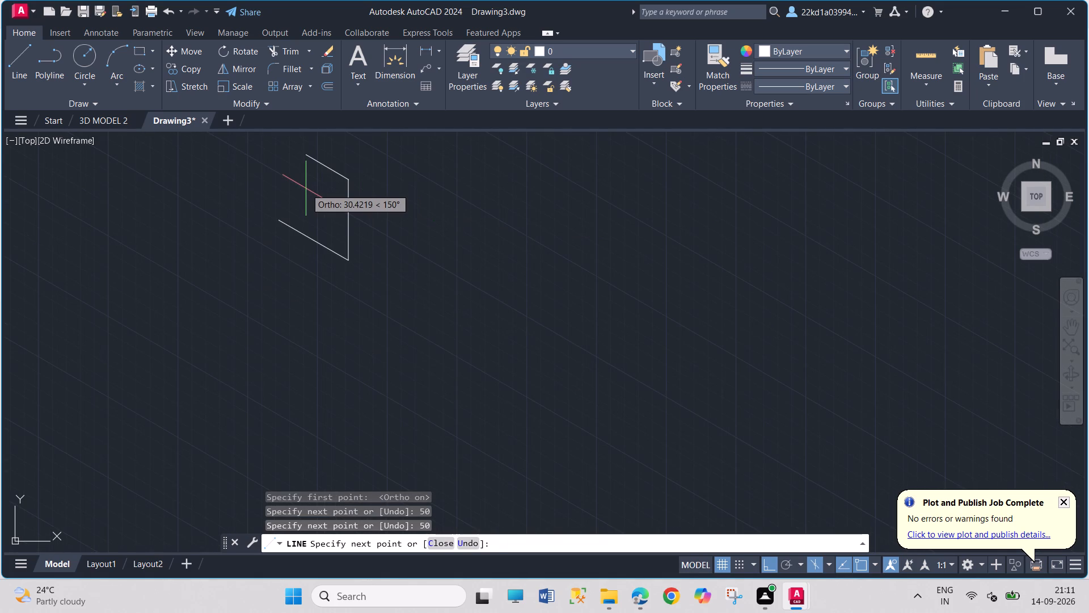
{"action": "key", "text": "5"}
{"action": "key", "text": "0"}
{"action": "key", "text": "Return"}
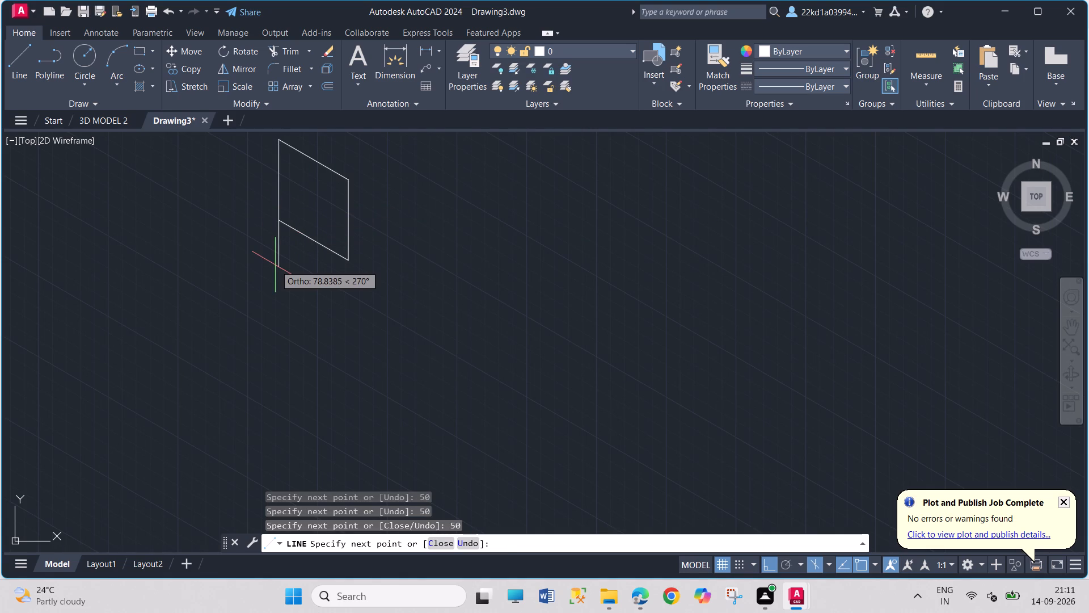
{"action": "type", "text": "50"}
{"action": "key", "text": "Return"}
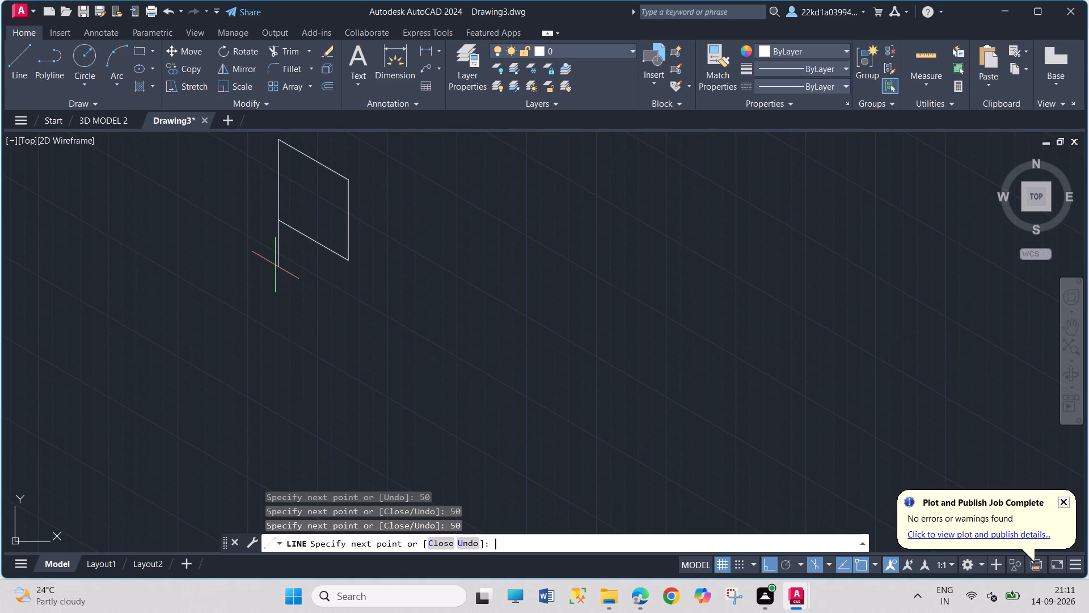
{"action": "key", "text": "Escape"}
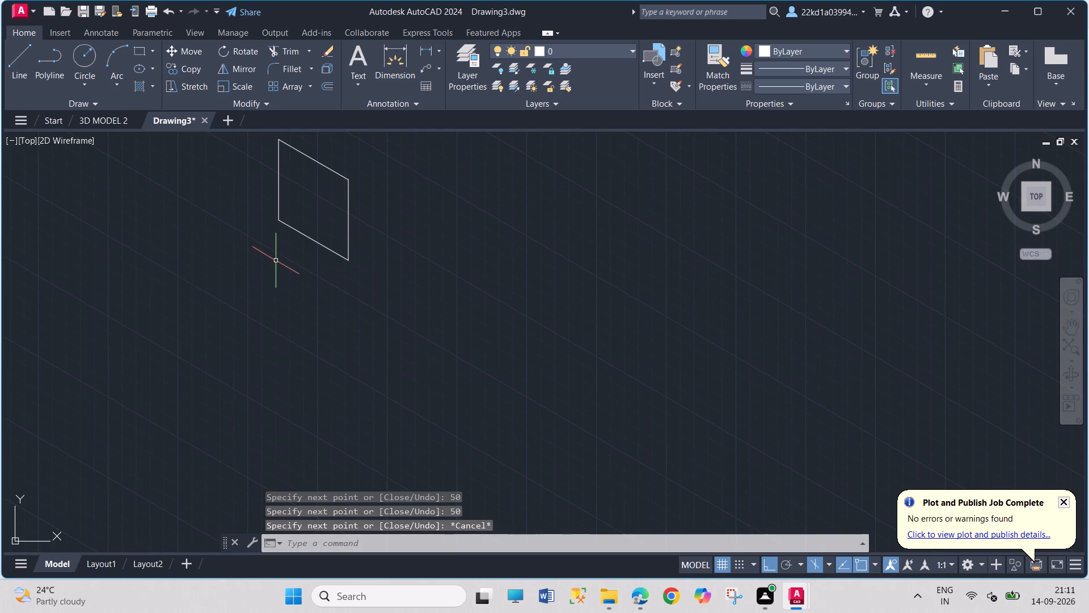
On the top isoplane, draw the cube's top face with three 50-unit lines from the left face's upper outer corner.
{"action": "scroll", "coordinate": [299, 255], "scroll_direction": "down", "scroll_amount": 2}
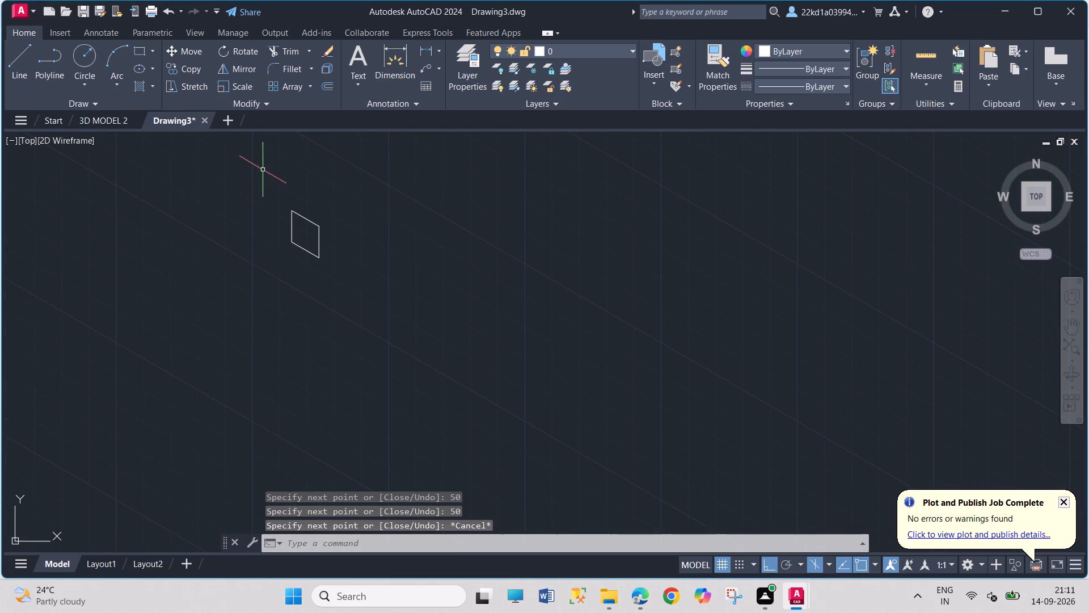
{"action": "scroll", "coordinate": [268, 156], "scroll_direction": "up", "scroll_amount": 2}
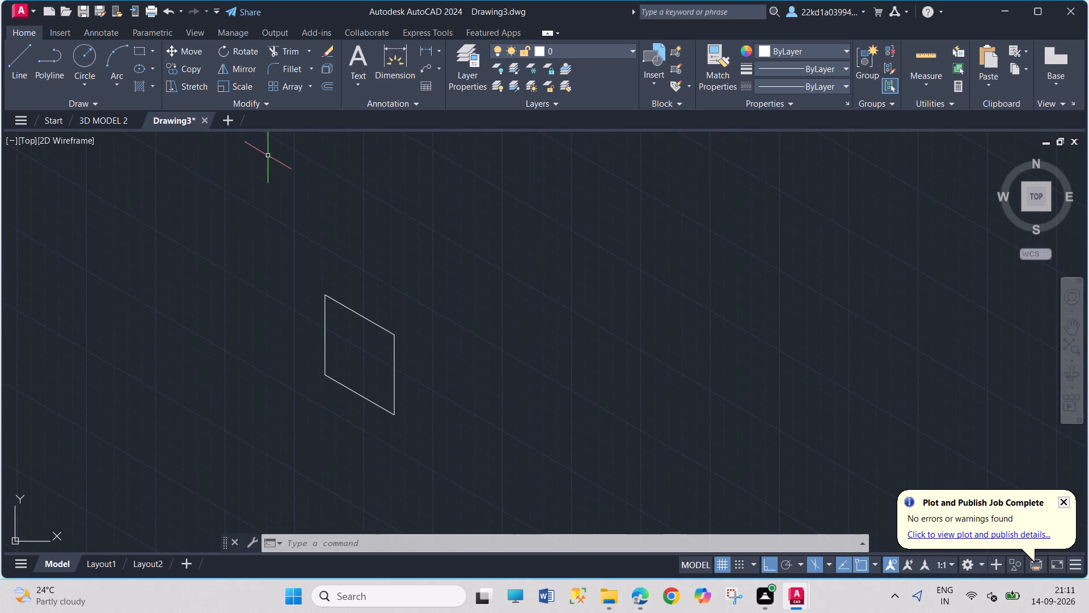
{"action": "left_click", "coordinate": [20, 66]}
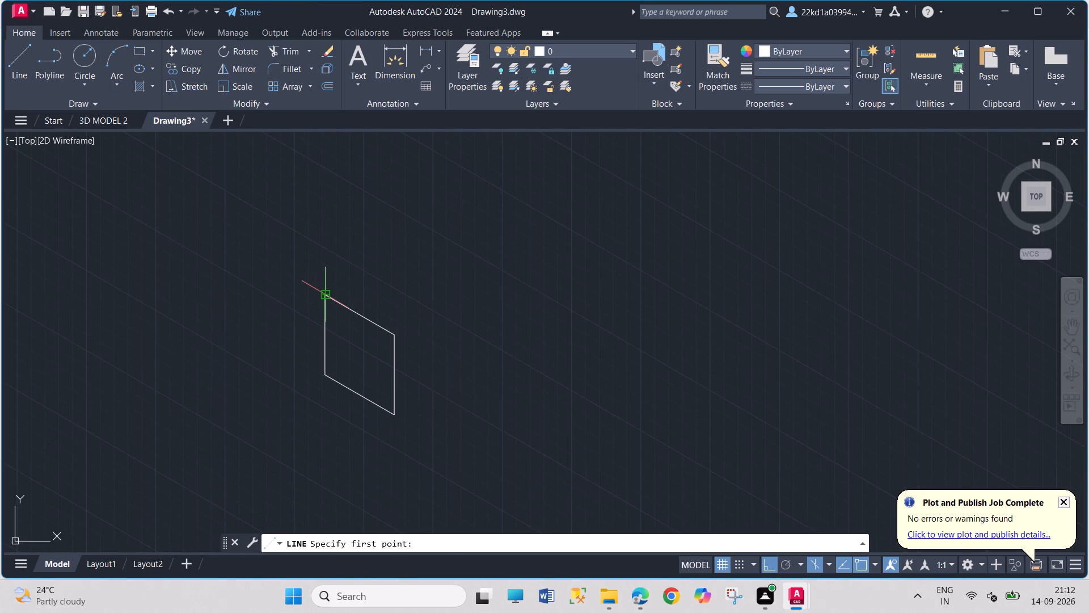
{"action": "left_click", "coordinate": [324, 295]}
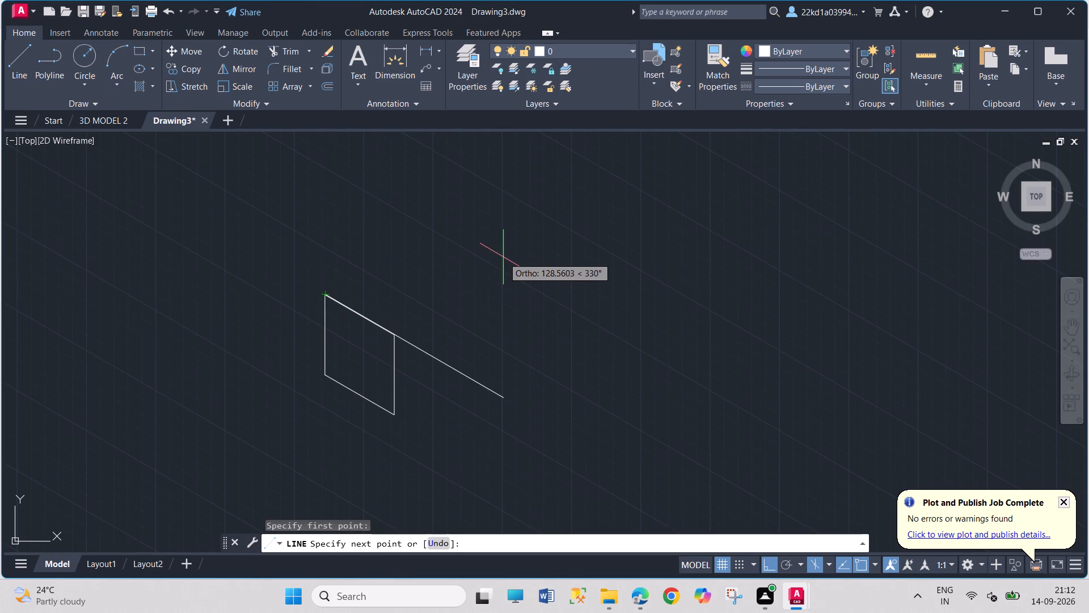
{"action": "key", "text": "F5"}
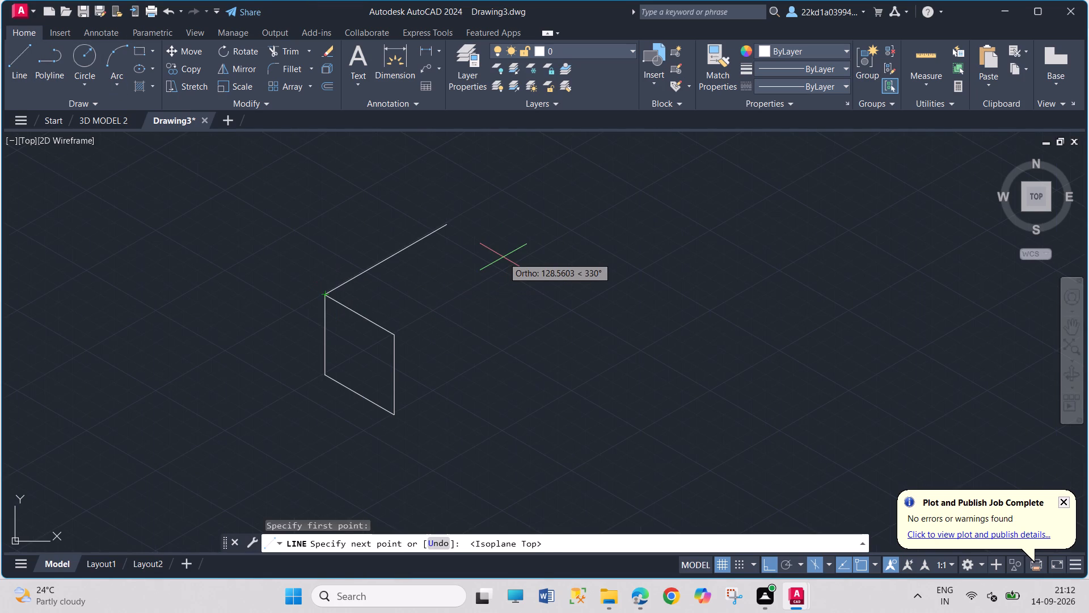
{"action": "type", "text": "50"}
{"action": "key", "text": "Return"}
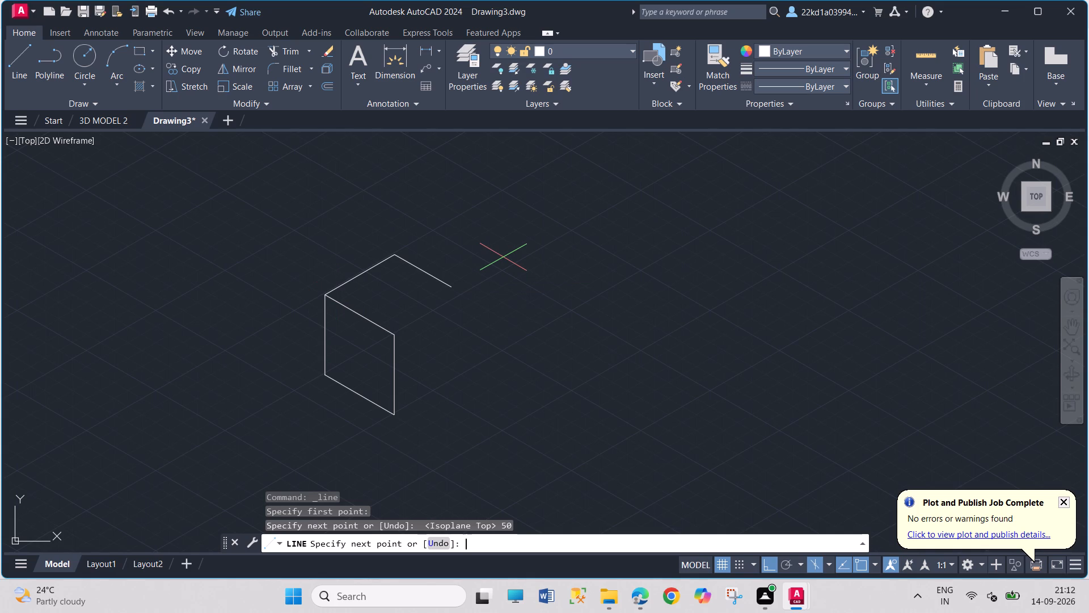
{"action": "type", "text": "50"}
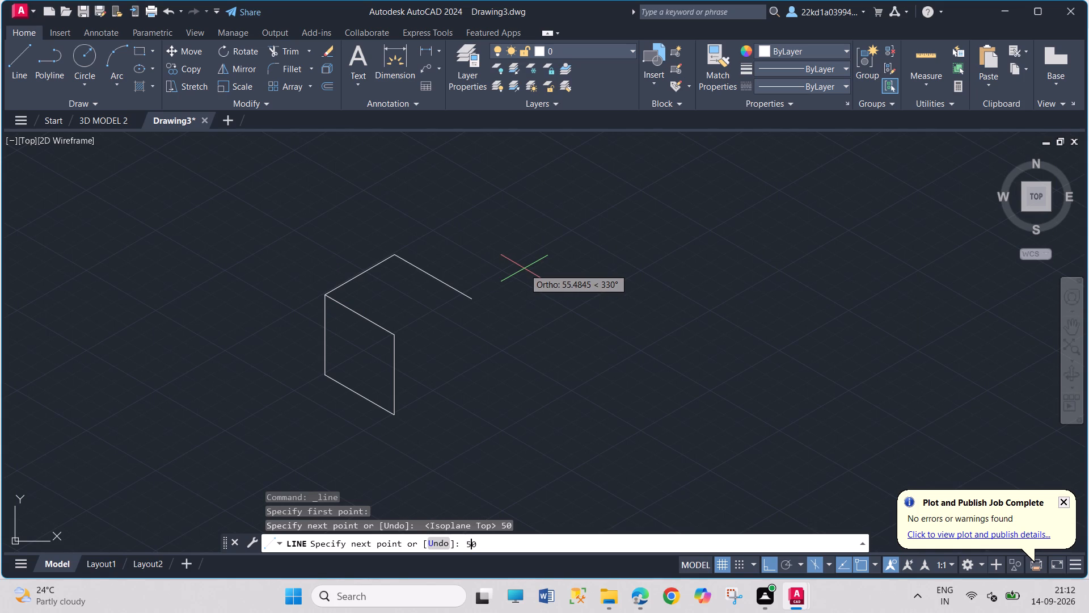
{"action": "key", "text": "Return"}
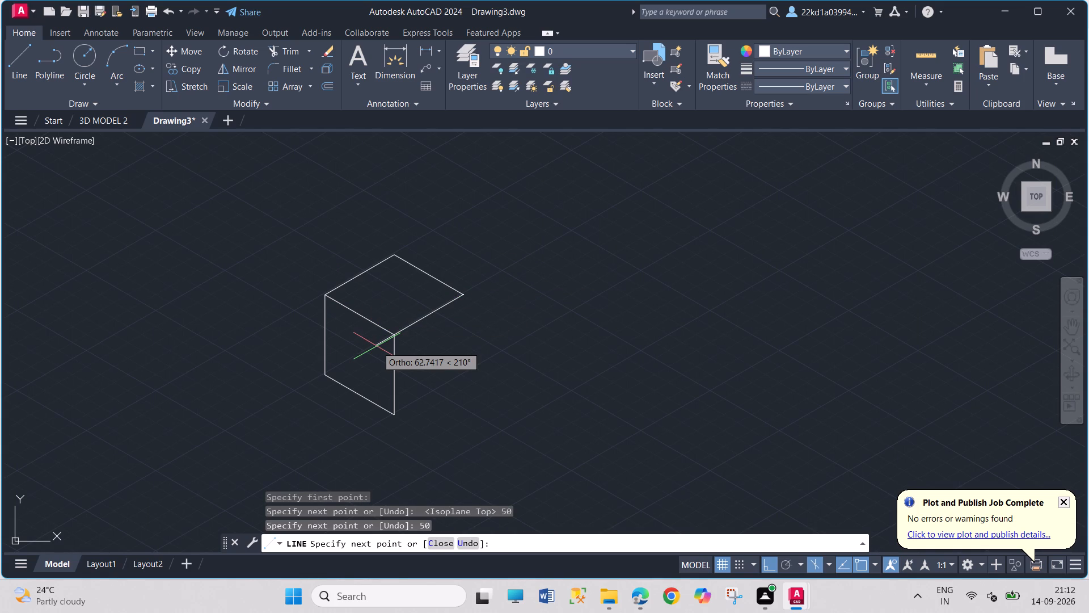
{"action": "type", "text": "50"}
{"action": "key", "text": "Return"}
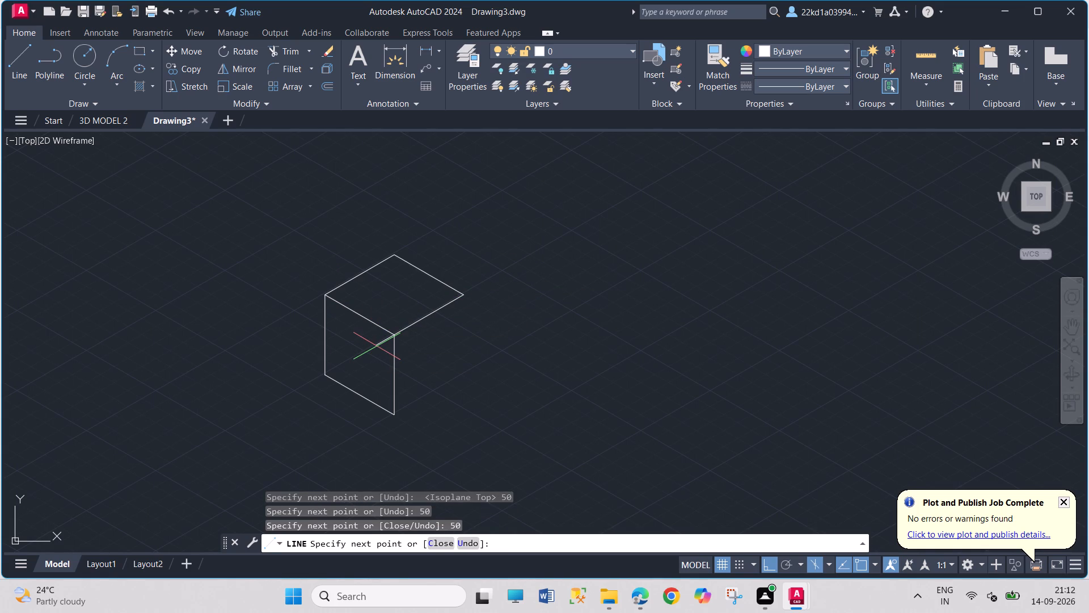
{"action": "key", "text": "Escape"}
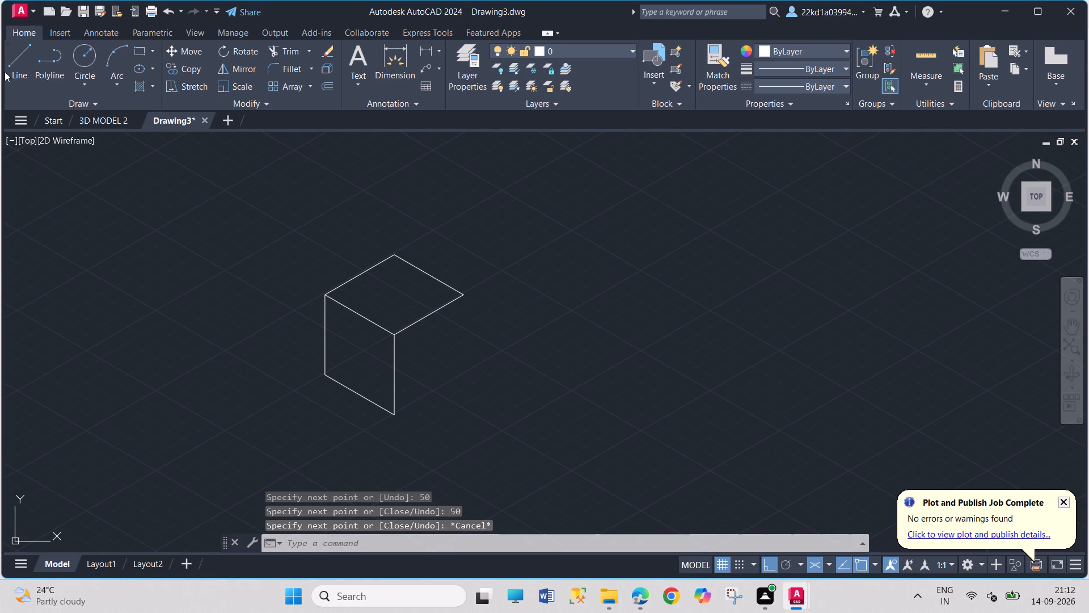
Complete the cube's right face with a 50-unit bottom edge and, on the right isoplane, a vertical edge up to the top face.
{"action": "left_click", "coordinate": [18, 72]}
{"action": "left_click", "coordinate": [396, 415]}
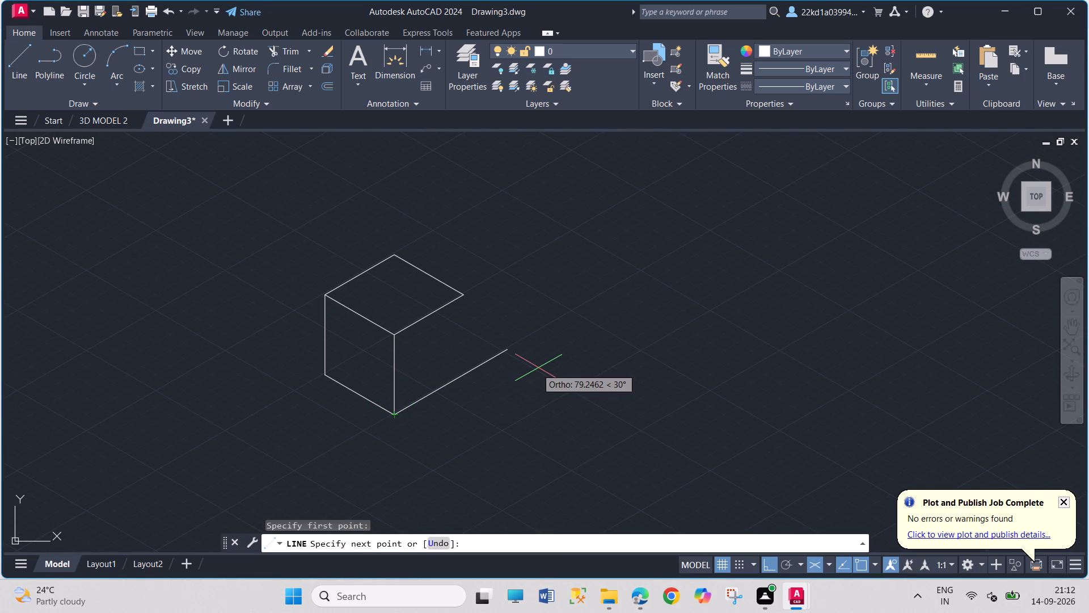
{"action": "type", "text": "50"}
{"action": "key", "text": "Return"}
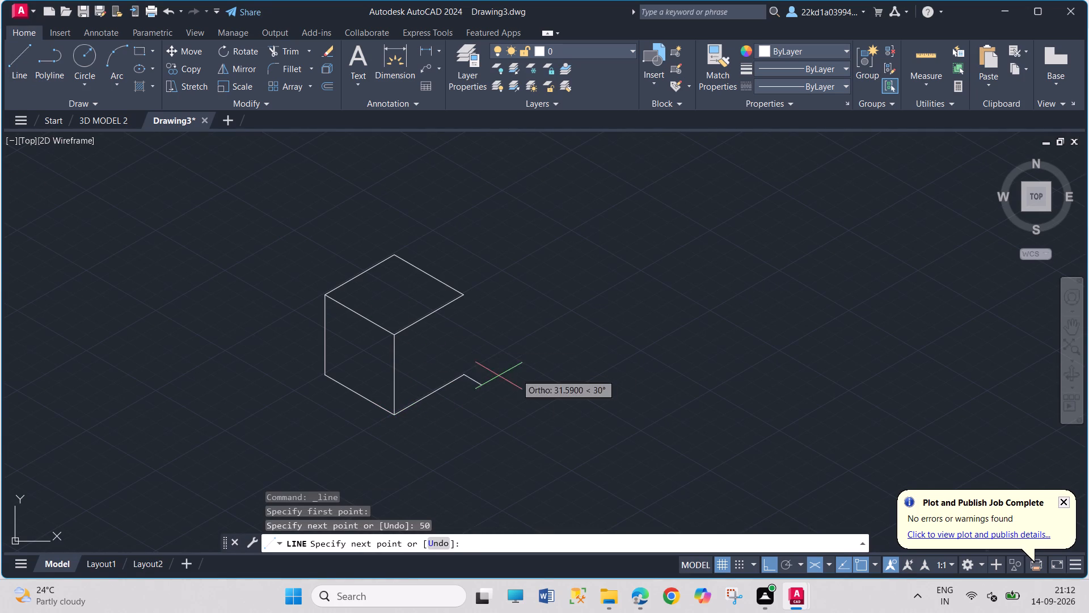
{"action": "key", "text": "Escape"}
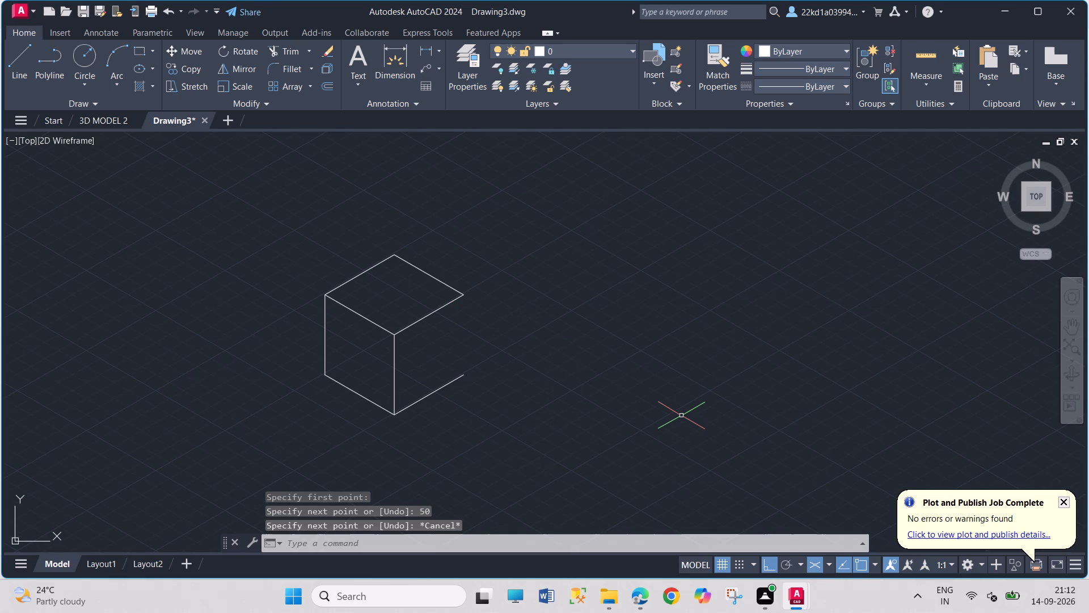
{"action": "key", "text": "F5"}
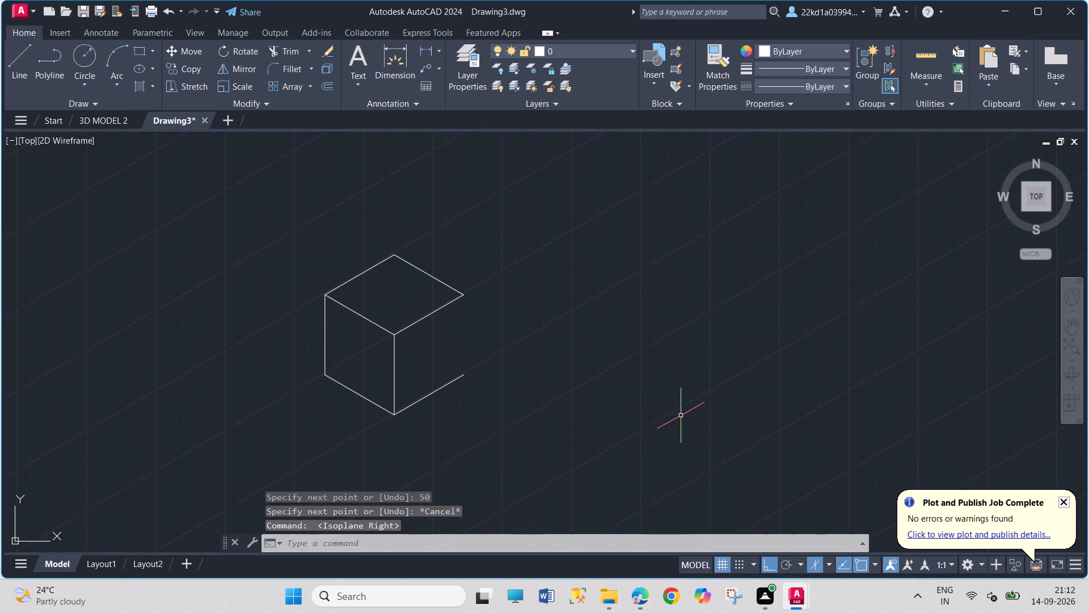
{"action": "left_click", "coordinate": [14, 66]}
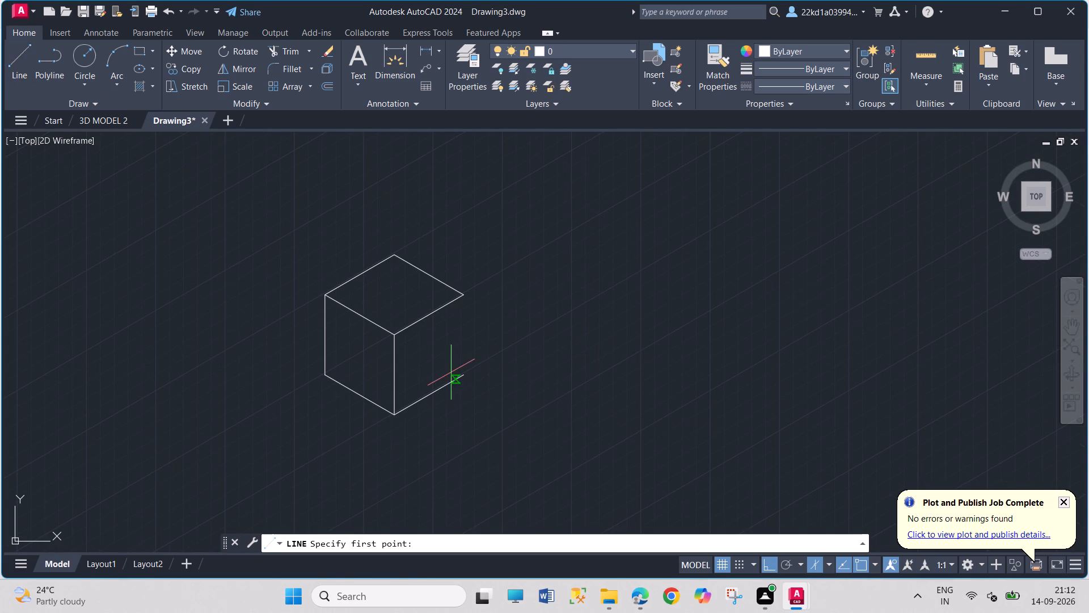
{"action": "left_click", "coordinate": [466, 380]}
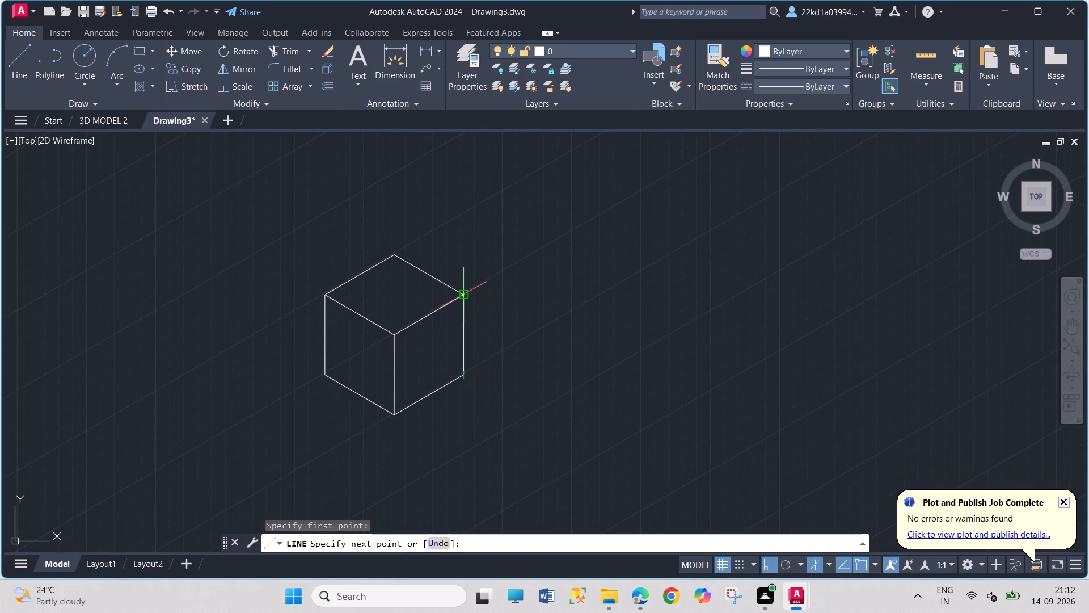
{"action": "left_click", "coordinate": [462, 294]}
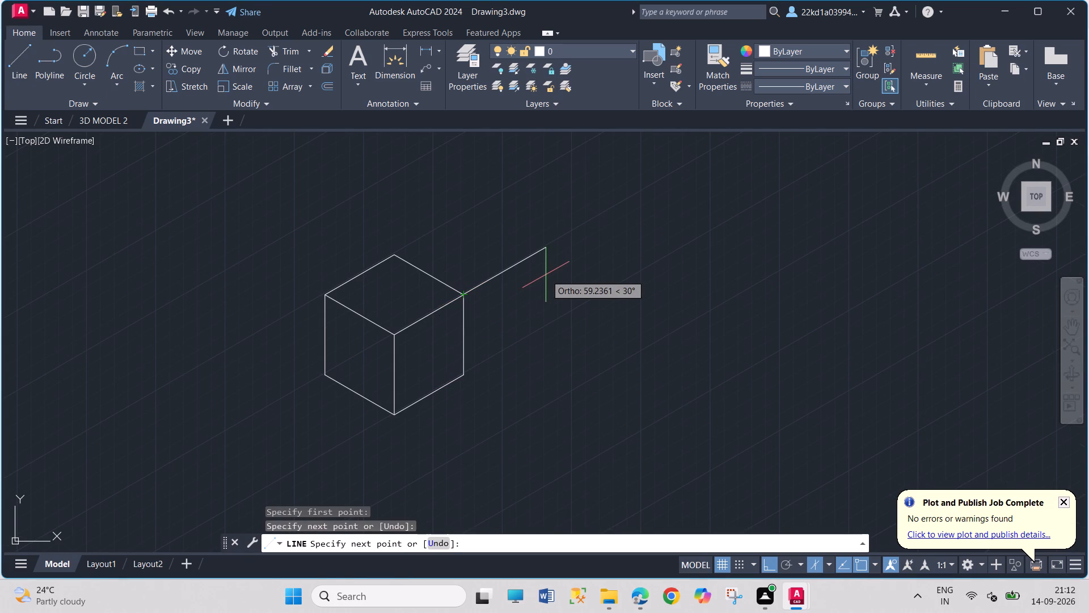
{"action": "key", "text": "Escape"}
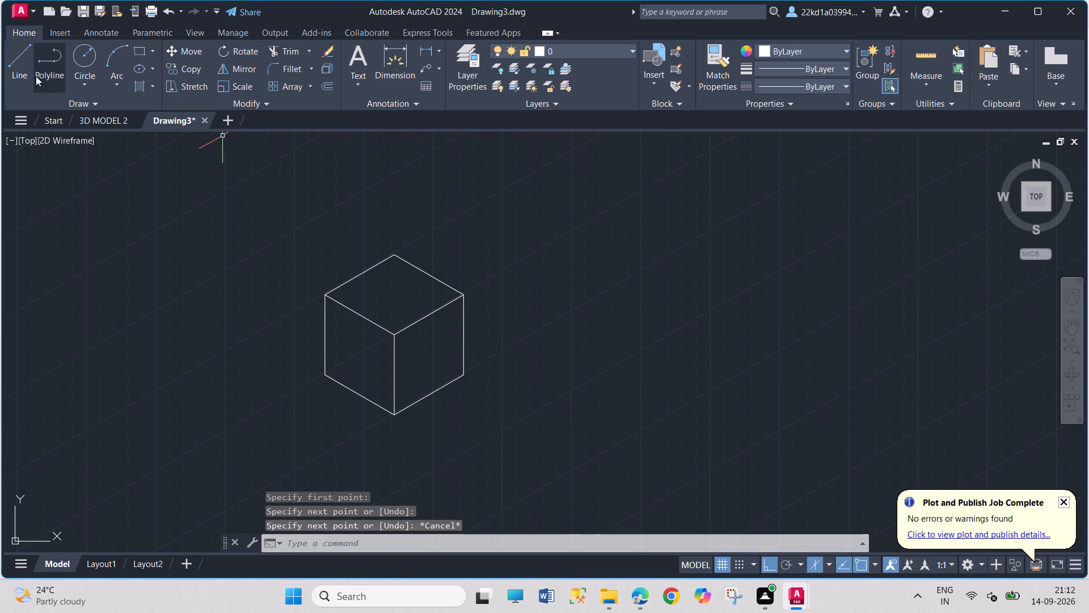
Draw the hidden back edges: 50 units at 30° from the left face's lower outer corner, and vertically to the top face's back corner.
{"action": "left_click", "coordinate": [20, 69]}
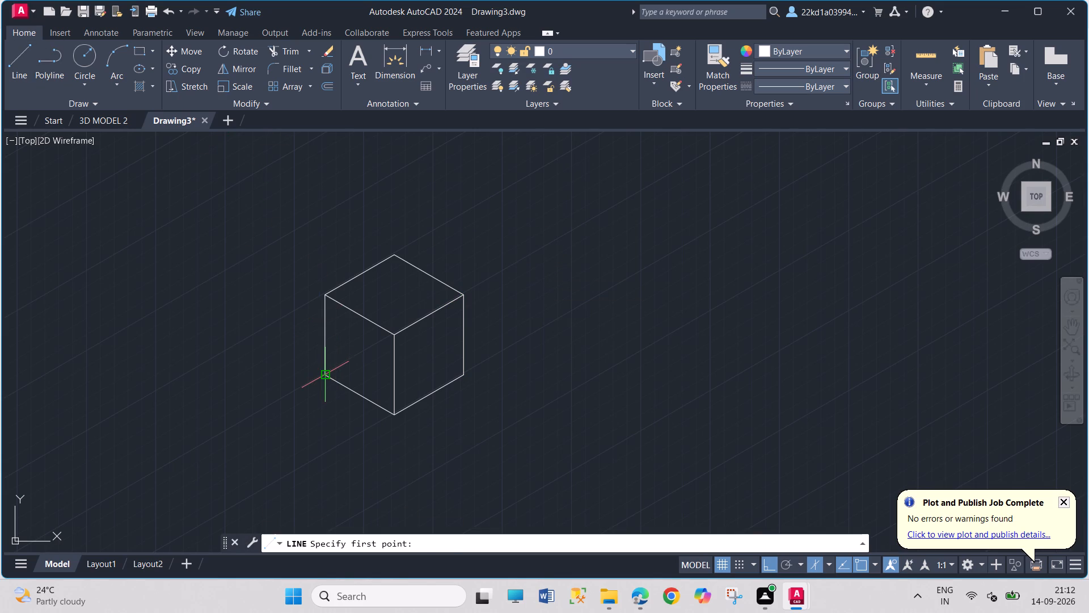
{"action": "left_click", "coordinate": [327, 372]}
{"action": "type", "text": "50"}
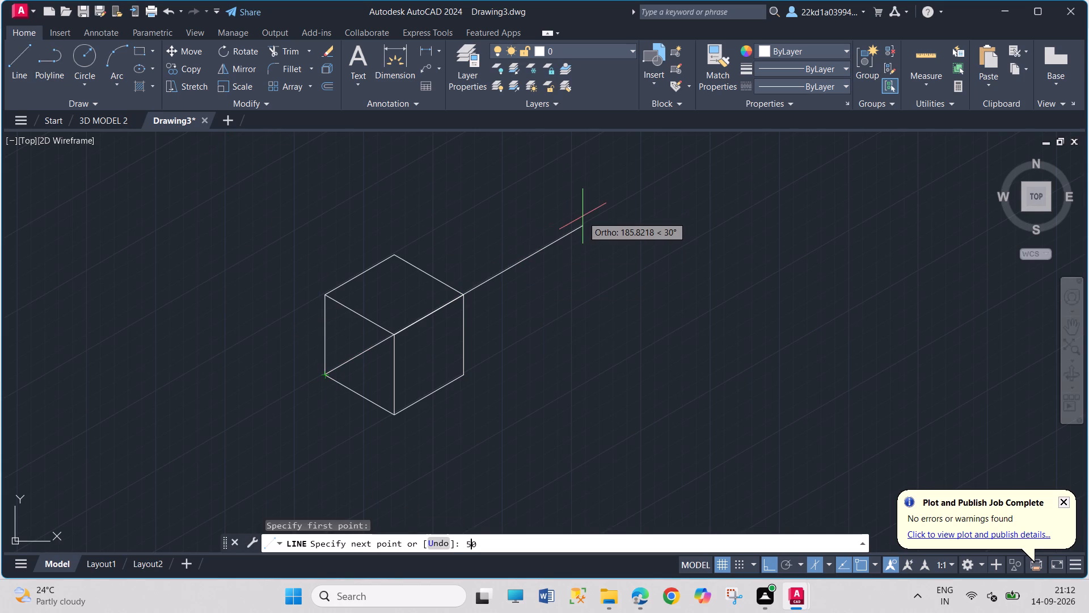
{"action": "key", "text": "Return"}
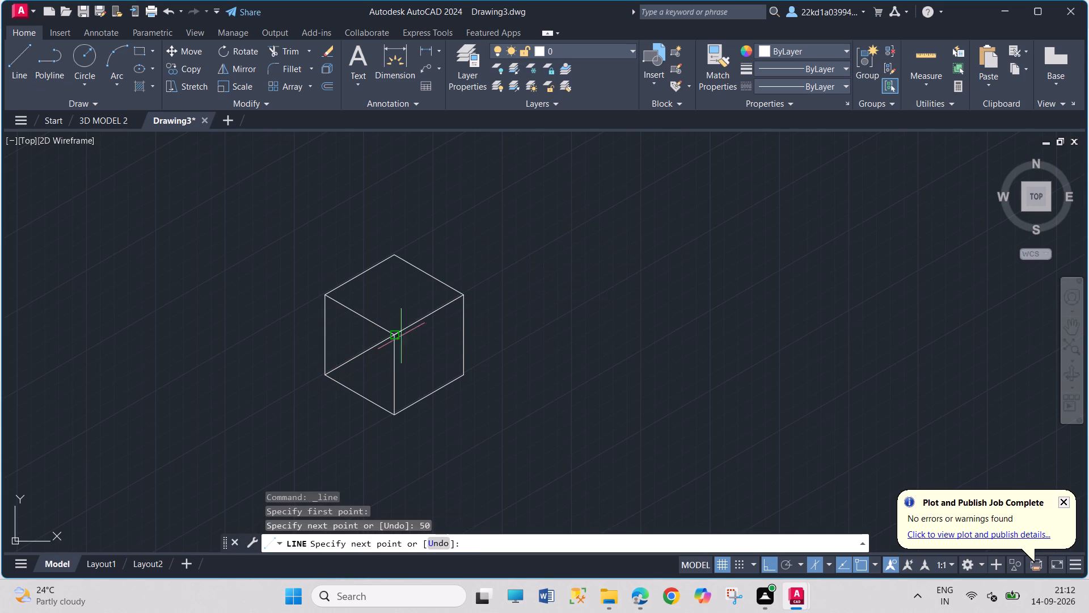
{"action": "left_click", "coordinate": [392, 255]}
{"action": "key", "text": "Escape"}
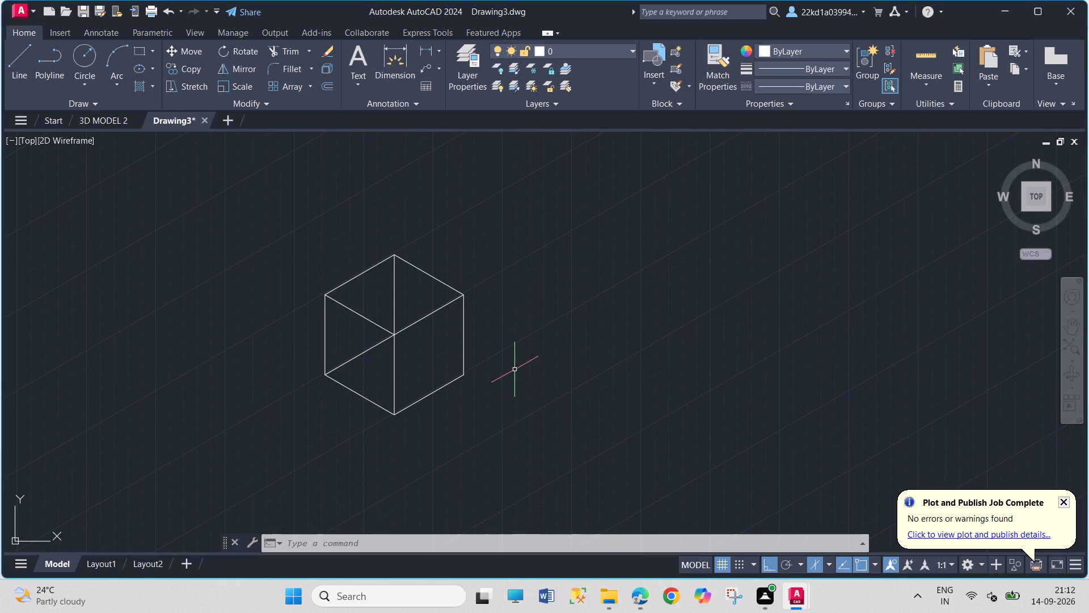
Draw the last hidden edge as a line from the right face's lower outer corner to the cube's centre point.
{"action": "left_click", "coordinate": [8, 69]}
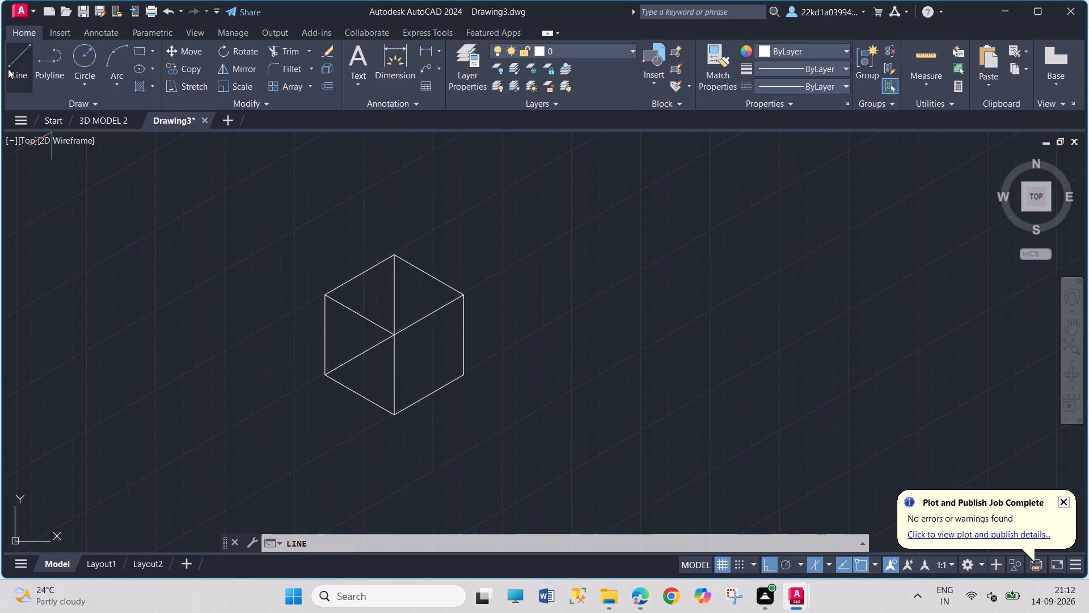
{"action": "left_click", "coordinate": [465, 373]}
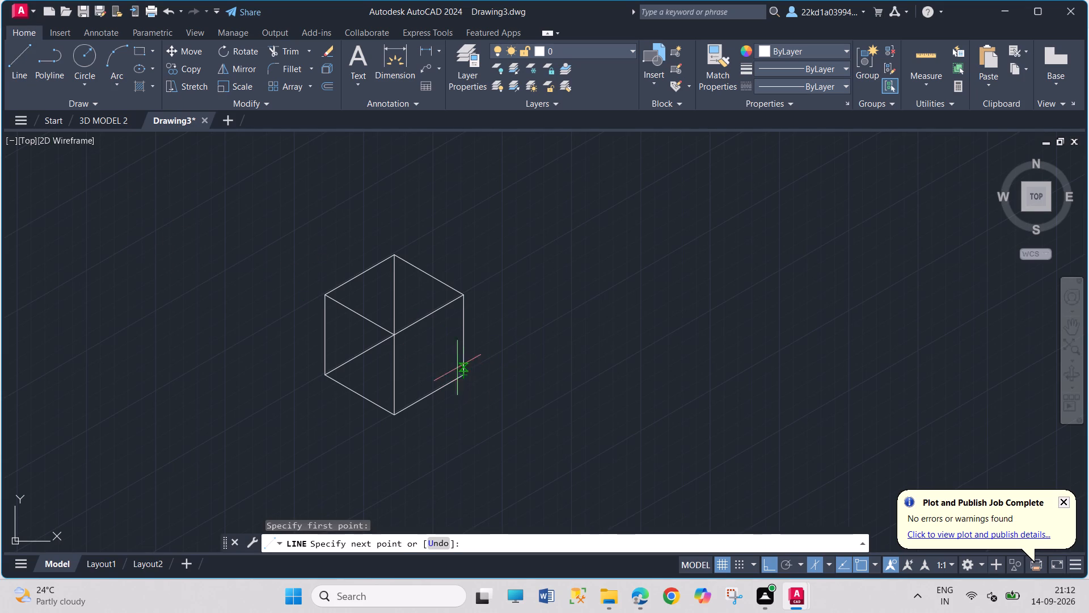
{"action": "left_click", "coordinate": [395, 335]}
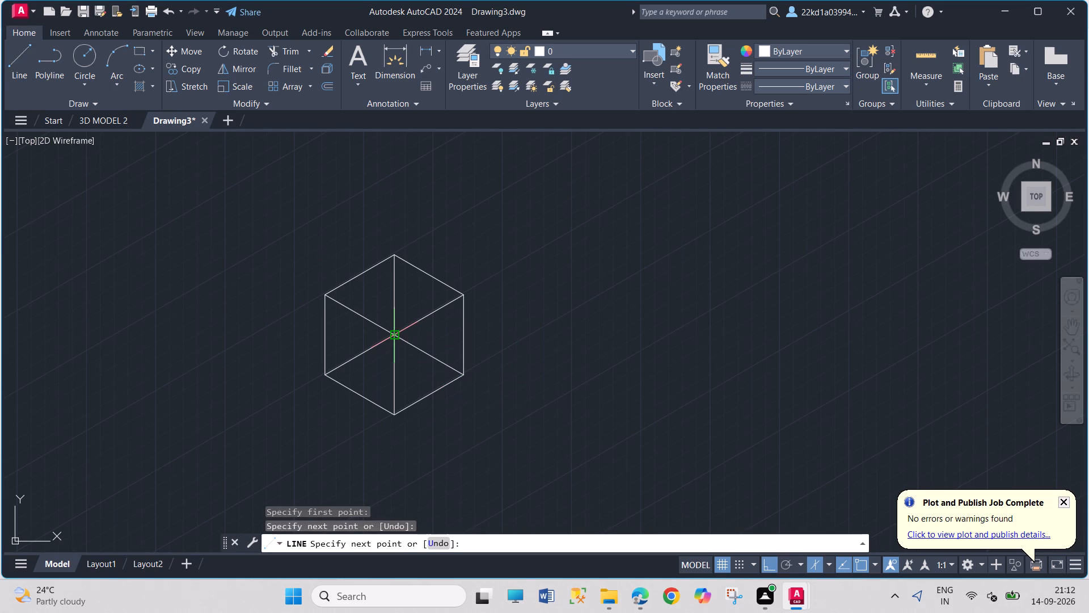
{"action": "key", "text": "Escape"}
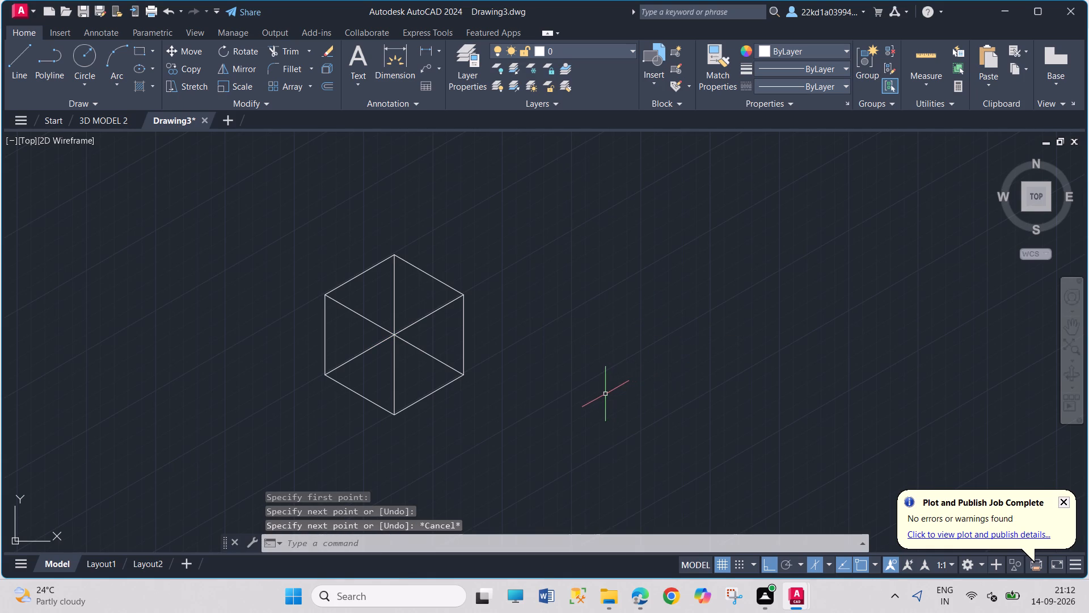
Examine the finished isometric cube from several orbit angles and at different distances.
{"action": "middle_click_drag", "start_coordinate": [548, 389], "coordinate": [554, 346], "text": "shift"}
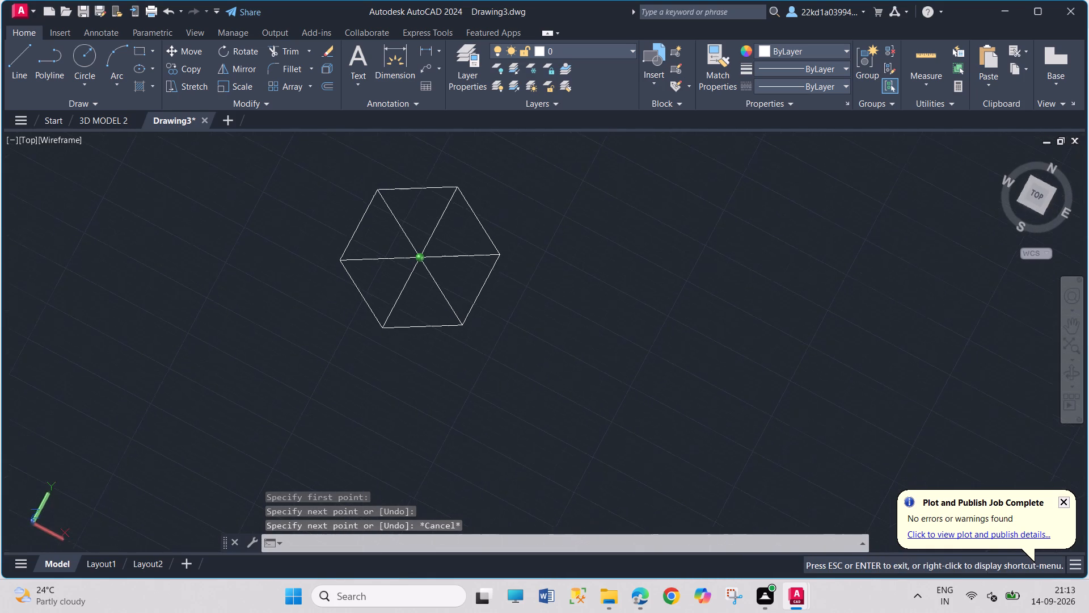
{"action": "middle_click_drag", "start_coordinate": [554, 346], "coordinate": [586, 198], "text": "shift"}
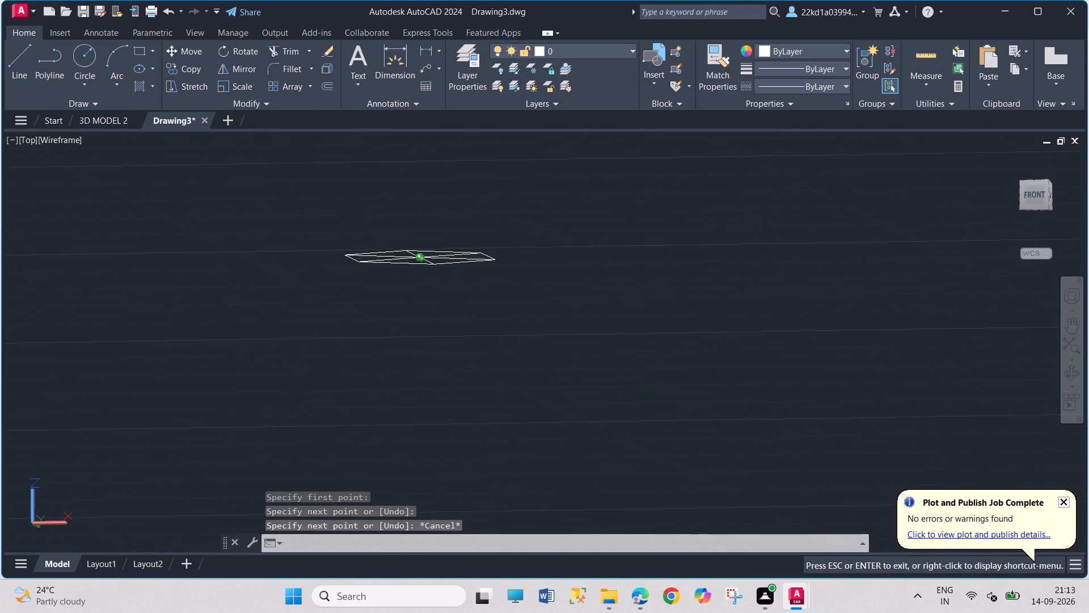
{"action": "middle_click_drag", "start_coordinate": [586, 198], "coordinate": [592, 463], "text": "shift"}
{"action": "scroll", "coordinate": [593, 464], "scroll_direction": "up", "scroll_amount": 1}
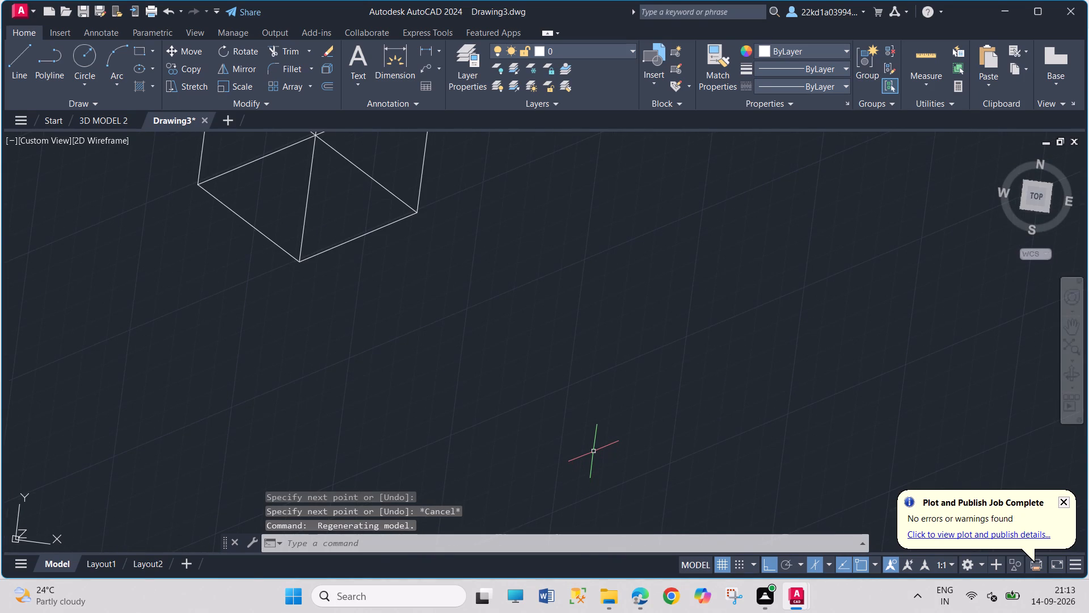
{"action": "key", "text": "F5"}
{"action": "scroll", "coordinate": [538, 388], "scroll_direction": "down", "scroll_amount": 1}
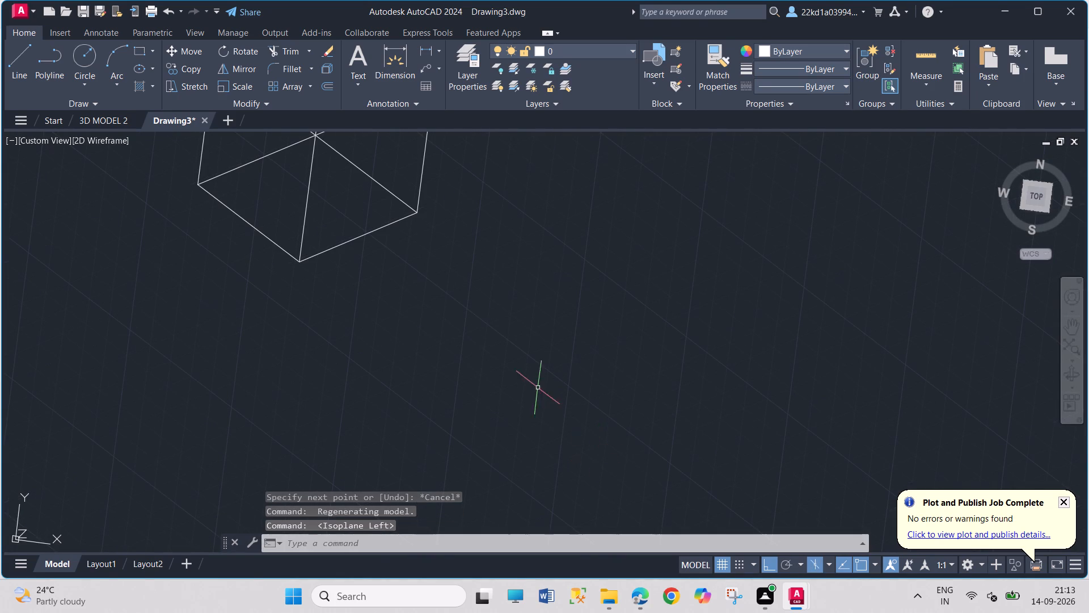
{"action": "scroll", "coordinate": [538, 388], "scroll_direction": "down", "scroll_amount": 2}
{"action": "scroll", "coordinate": [538, 388], "scroll_direction": "up", "scroll_amount": 1}
{"action": "scroll", "coordinate": [538, 383], "scroll_direction": "down", "scroll_amount": 3}
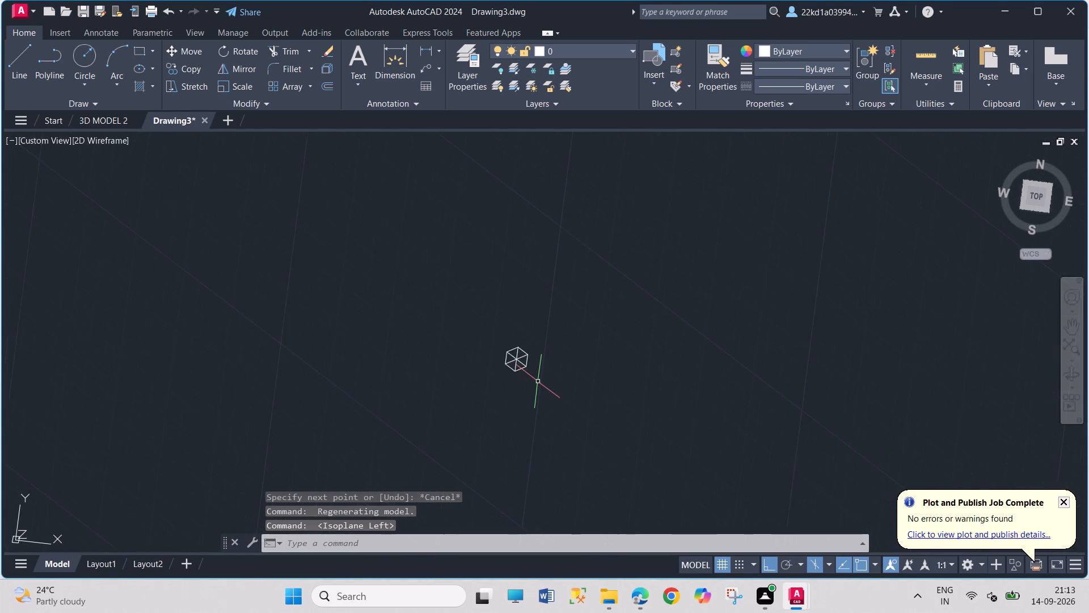
{"action": "scroll", "coordinate": [538, 381], "scroll_direction": "up", "scroll_amount": 2}
{"action": "scroll", "coordinate": [538, 381], "scroll_direction": "down", "scroll_amount": 2}
{"action": "scroll", "coordinate": [538, 382], "scroll_direction": "up", "scroll_amount": 2}
{"action": "scroll", "coordinate": [538, 382], "scroll_direction": "down", "scroll_amount": 2}
{"action": "scroll", "coordinate": [538, 382], "scroll_direction": "up", "scroll_amount": 1}
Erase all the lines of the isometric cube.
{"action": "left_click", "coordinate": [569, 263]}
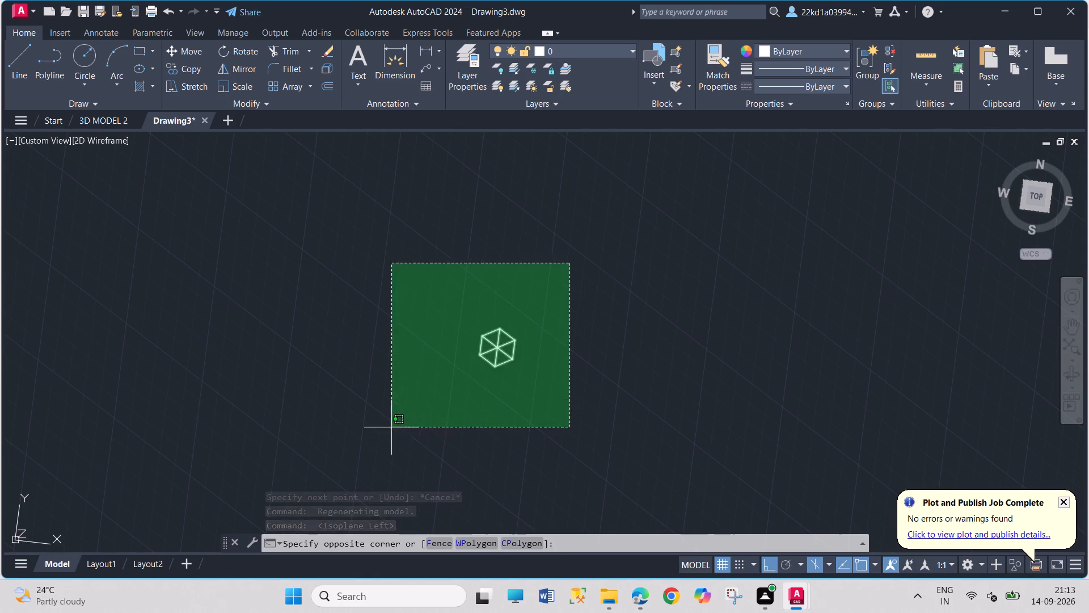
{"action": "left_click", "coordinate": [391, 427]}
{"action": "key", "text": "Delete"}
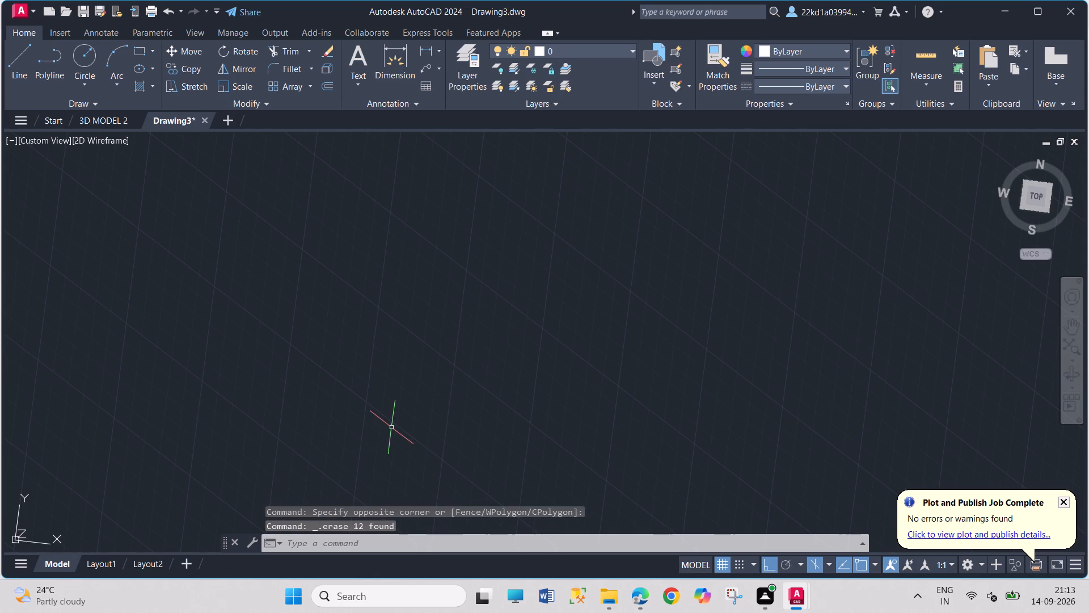
Close the practice drawing without saving it and start a new blank drawing.
{"action": "left_click", "coordinate": [202, 117]}
{"action": "left_click", "coordinate": [535, 328]}
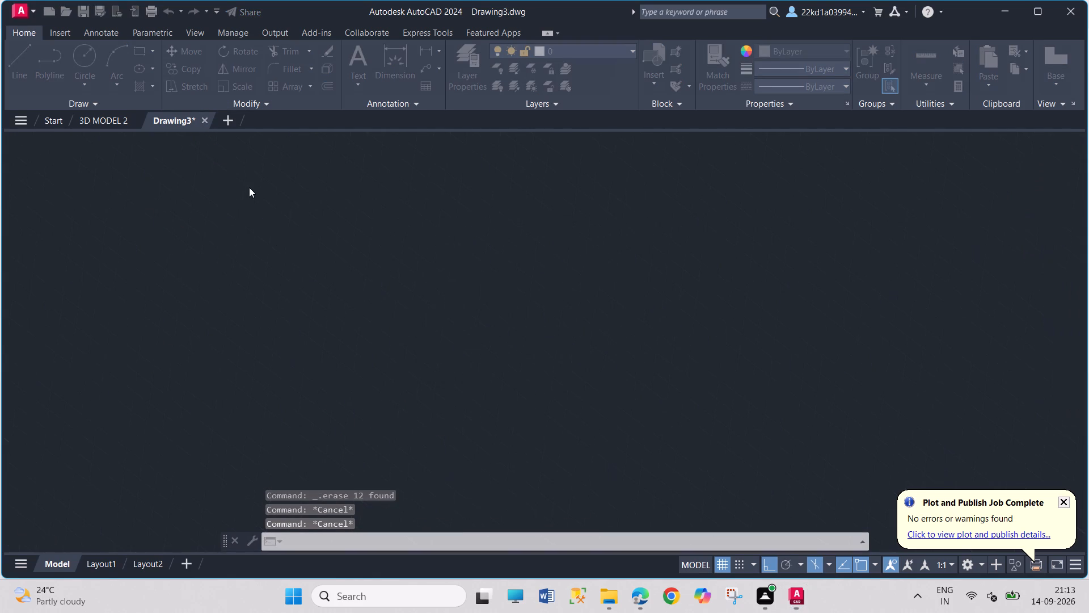
{"action": "left_click", "coordinate": [160, 121]}
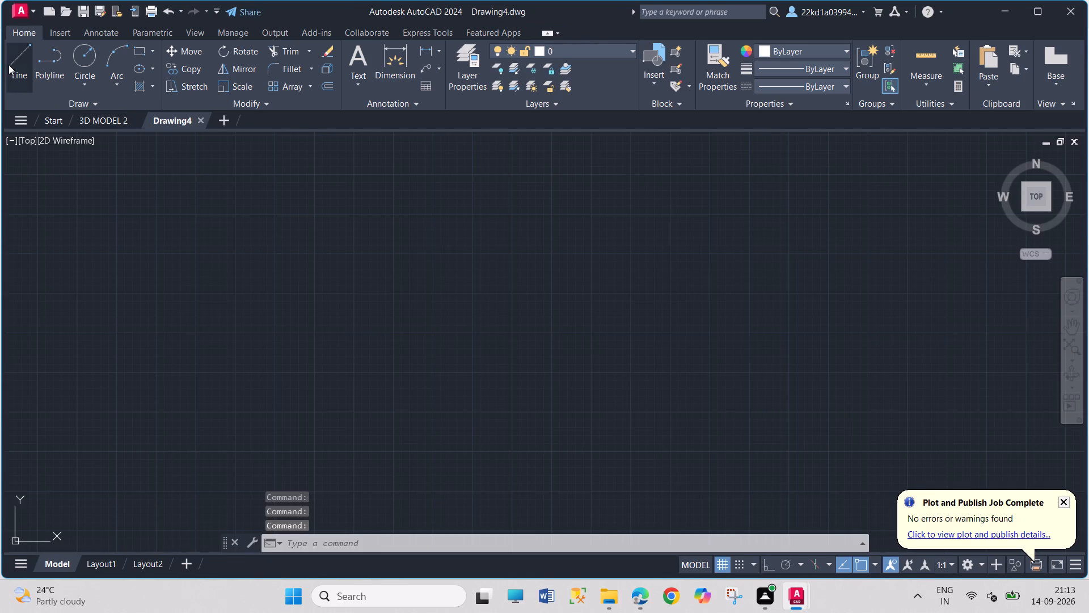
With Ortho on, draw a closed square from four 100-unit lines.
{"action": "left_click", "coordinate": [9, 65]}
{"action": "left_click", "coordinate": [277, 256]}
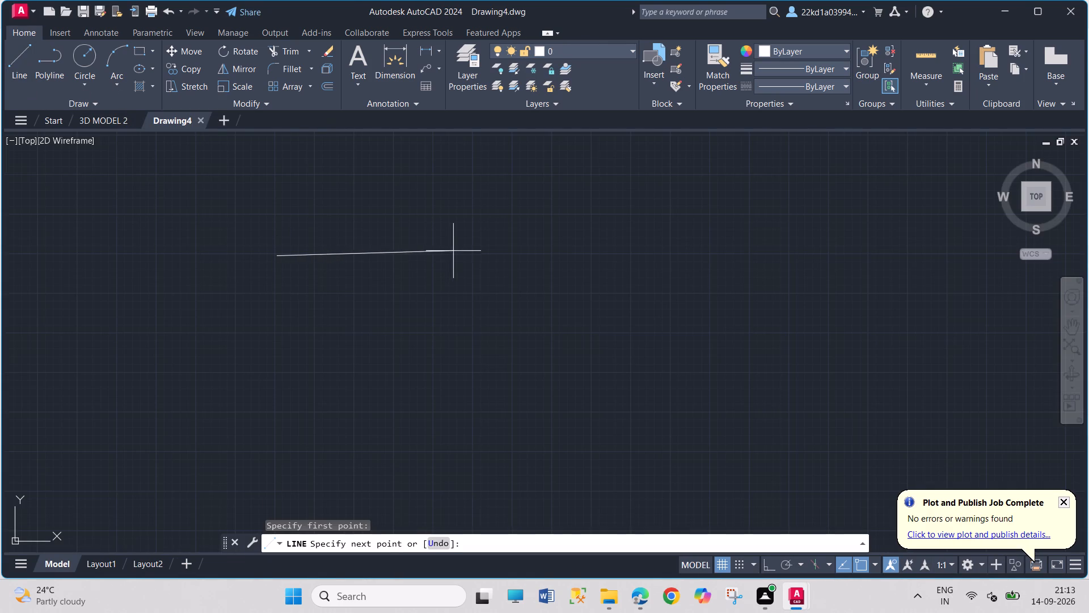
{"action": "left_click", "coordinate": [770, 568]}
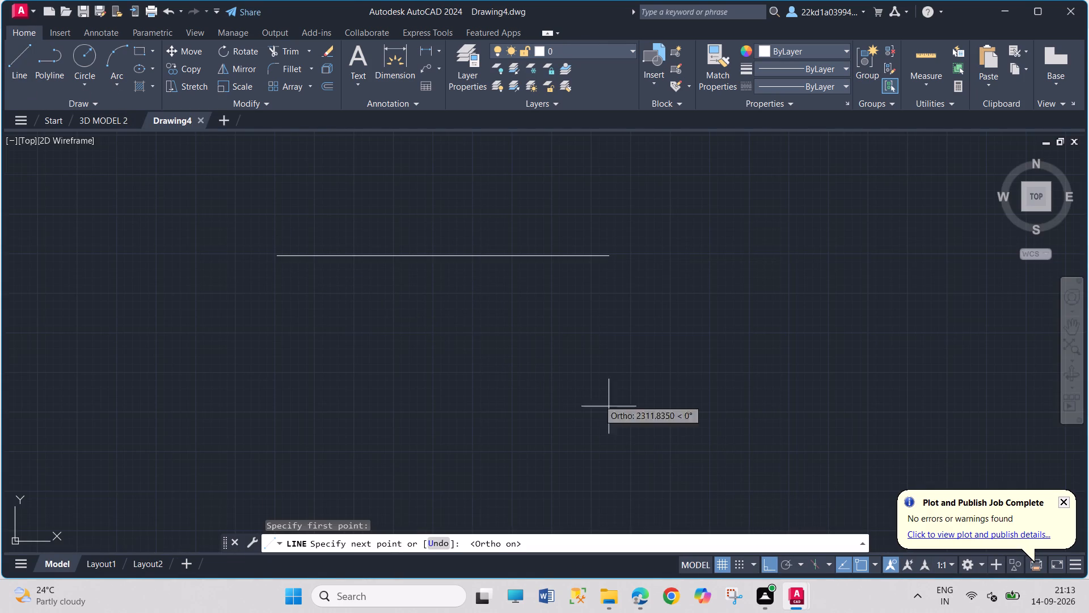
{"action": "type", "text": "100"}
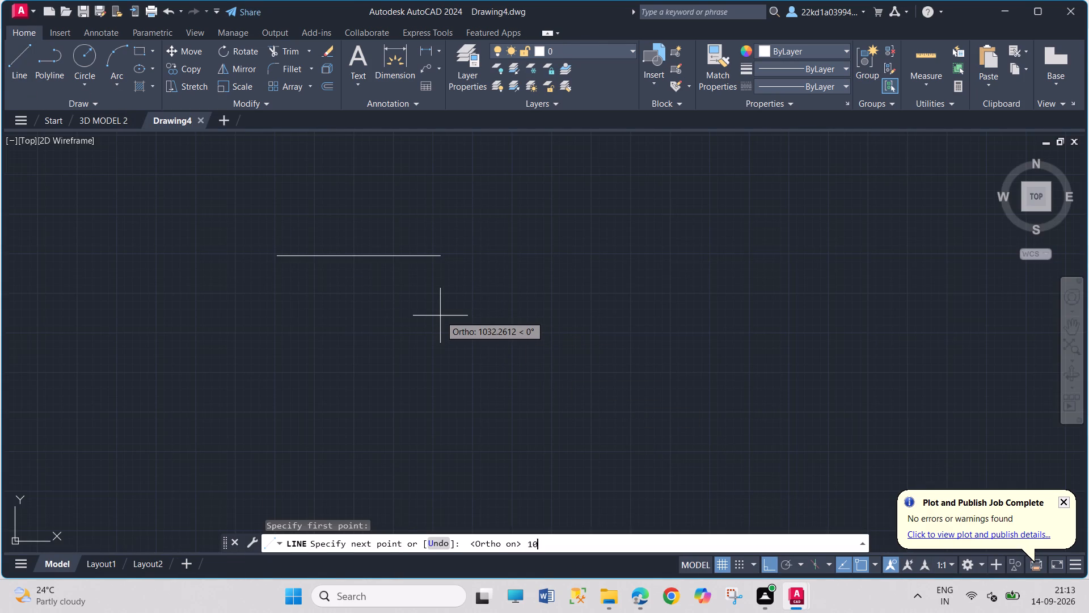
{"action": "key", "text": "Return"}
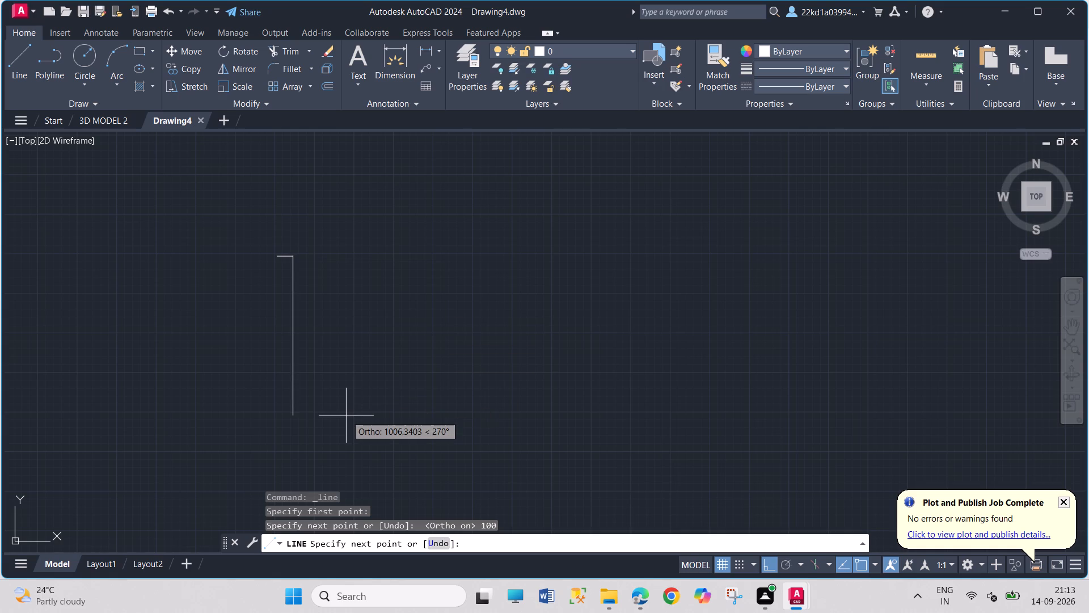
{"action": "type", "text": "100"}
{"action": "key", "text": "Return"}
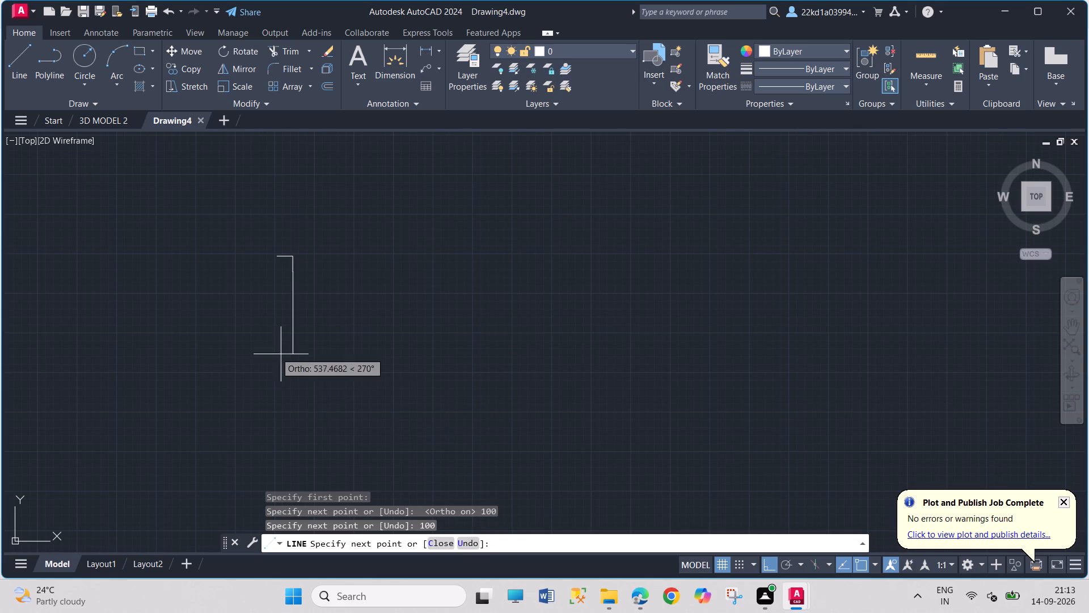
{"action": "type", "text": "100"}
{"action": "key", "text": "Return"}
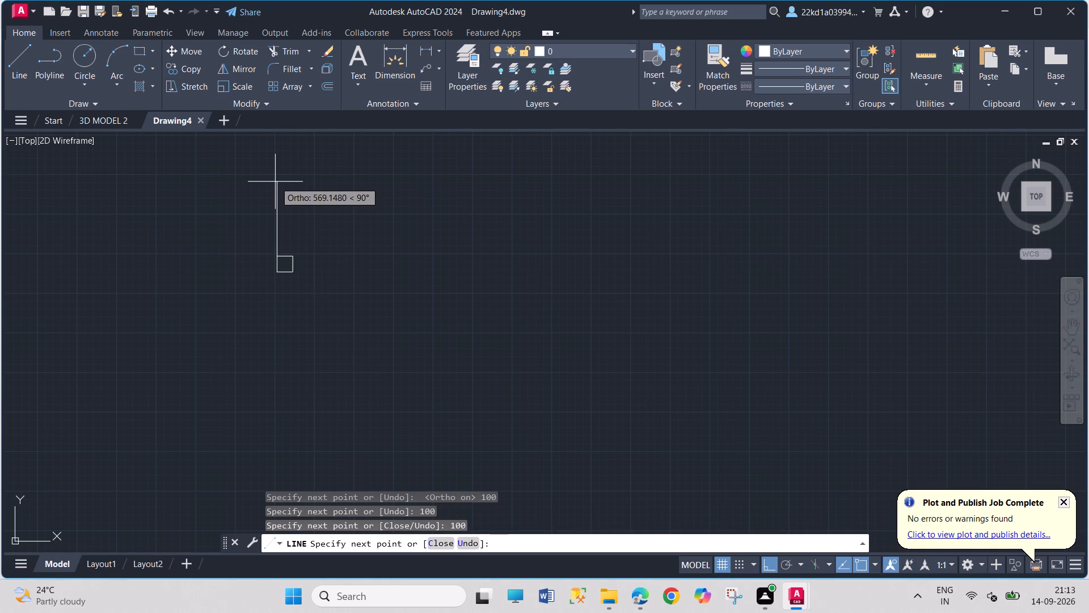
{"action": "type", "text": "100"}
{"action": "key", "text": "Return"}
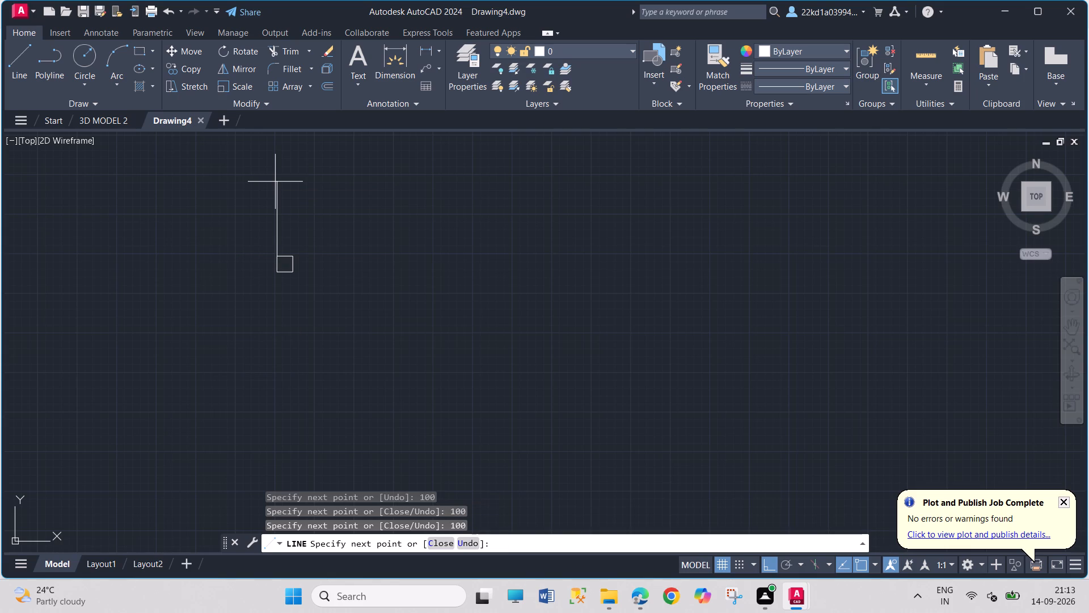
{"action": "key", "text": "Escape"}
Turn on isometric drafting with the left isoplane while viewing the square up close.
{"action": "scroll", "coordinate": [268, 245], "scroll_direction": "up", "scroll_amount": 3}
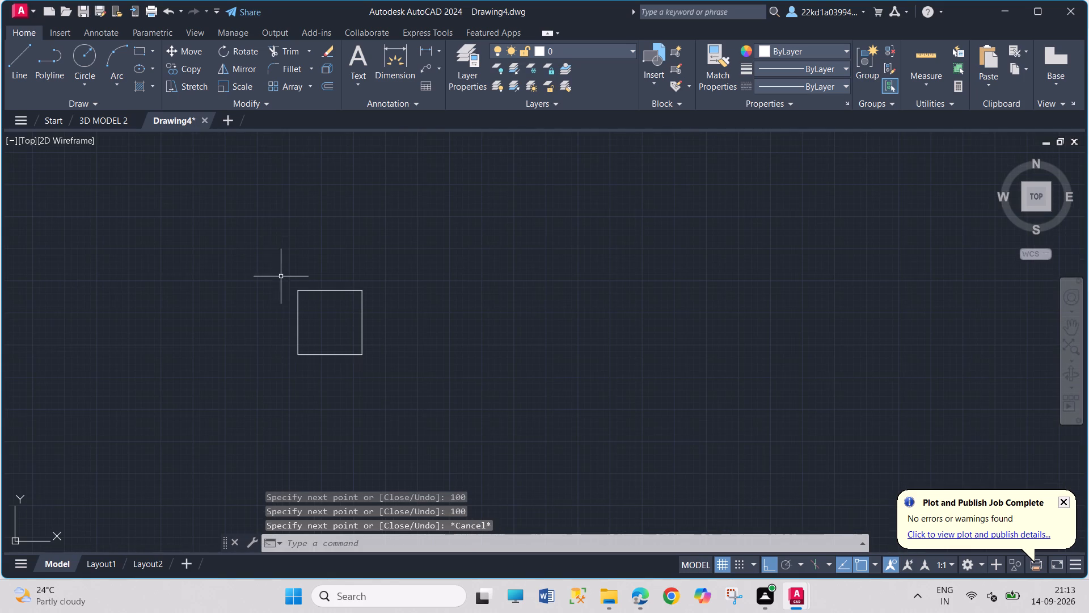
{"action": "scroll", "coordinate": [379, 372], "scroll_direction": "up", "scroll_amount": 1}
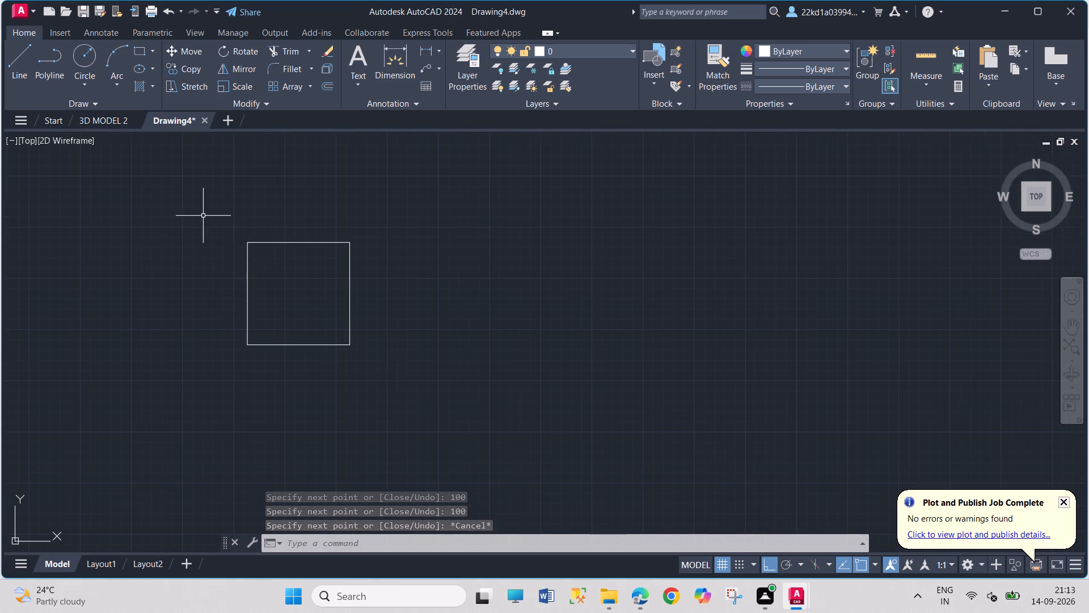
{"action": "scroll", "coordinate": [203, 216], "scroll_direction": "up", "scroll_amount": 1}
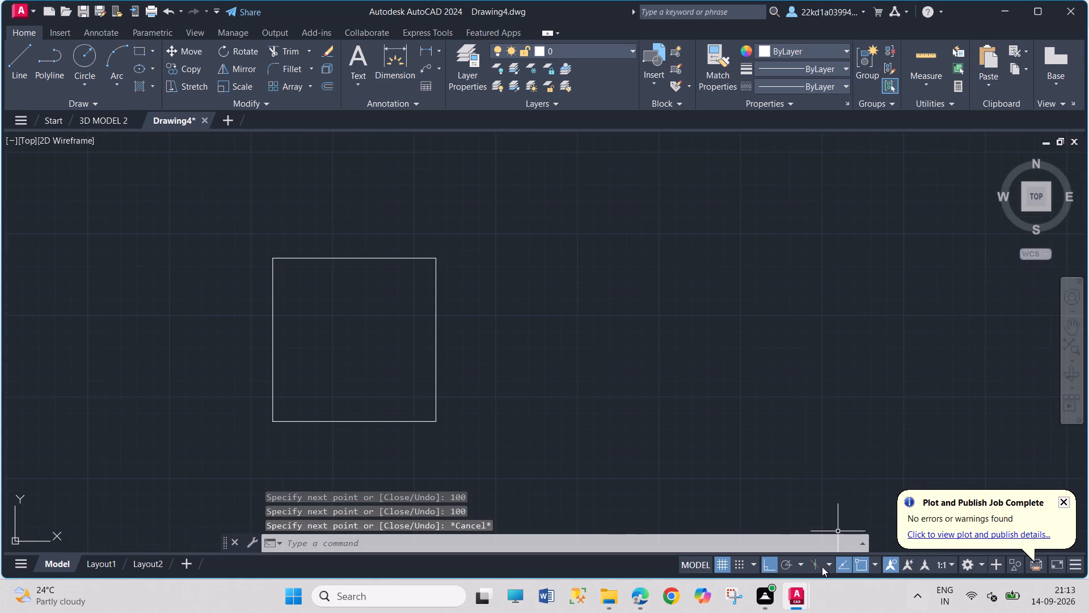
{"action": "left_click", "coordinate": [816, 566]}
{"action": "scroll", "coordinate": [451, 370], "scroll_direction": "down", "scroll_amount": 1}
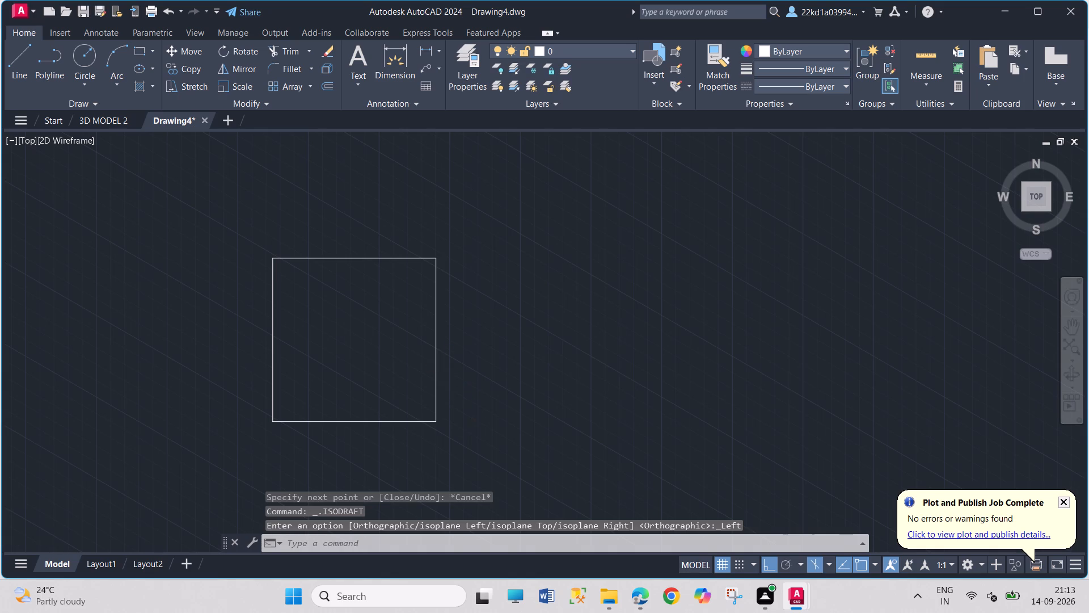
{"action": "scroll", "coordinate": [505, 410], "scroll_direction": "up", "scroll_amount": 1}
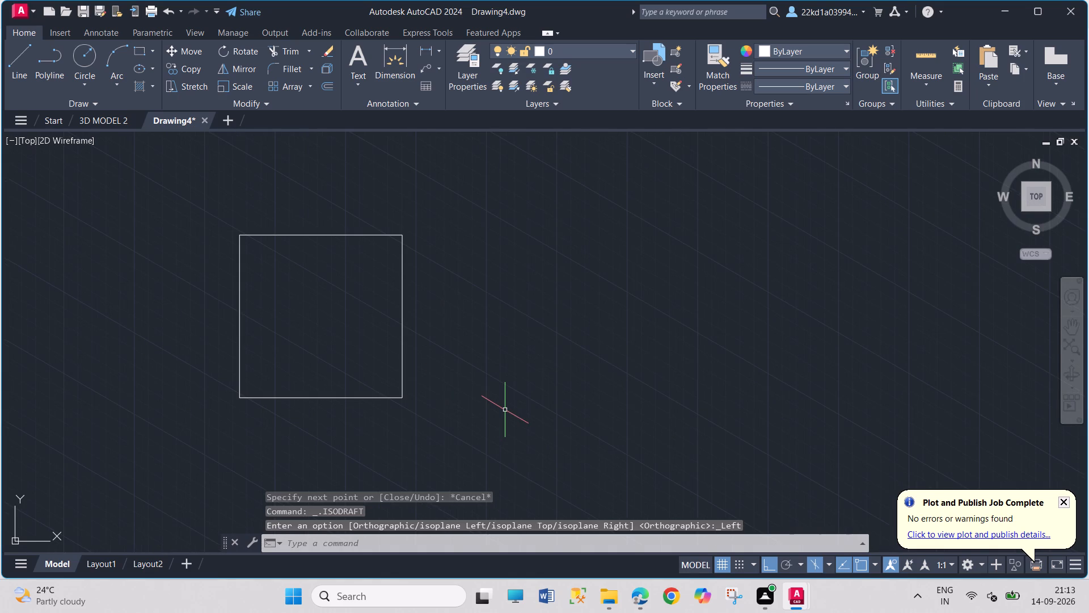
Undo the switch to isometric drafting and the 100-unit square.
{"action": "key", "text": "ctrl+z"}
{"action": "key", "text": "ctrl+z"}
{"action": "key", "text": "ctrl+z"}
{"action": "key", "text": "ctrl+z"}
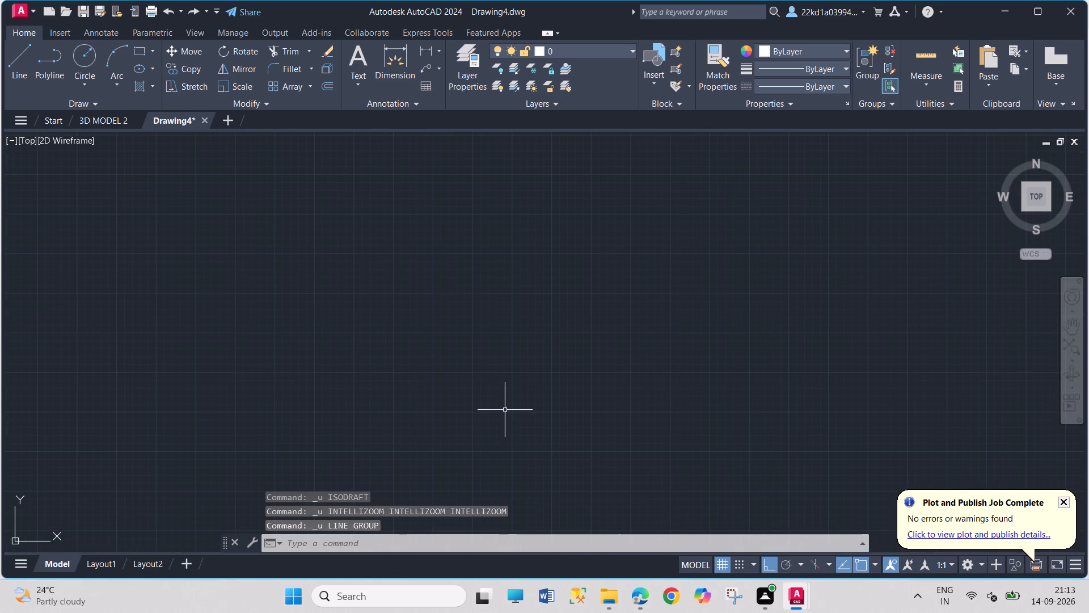
Turn on isometric drafting with the left isoplane.
{"action": "left_click", "coordinate": [816, 565]}
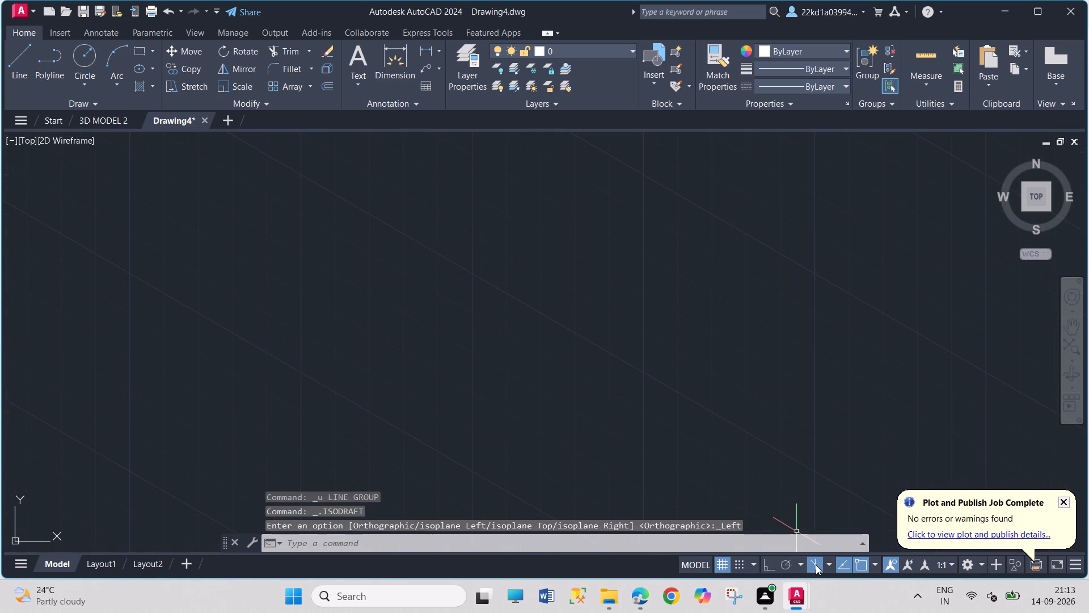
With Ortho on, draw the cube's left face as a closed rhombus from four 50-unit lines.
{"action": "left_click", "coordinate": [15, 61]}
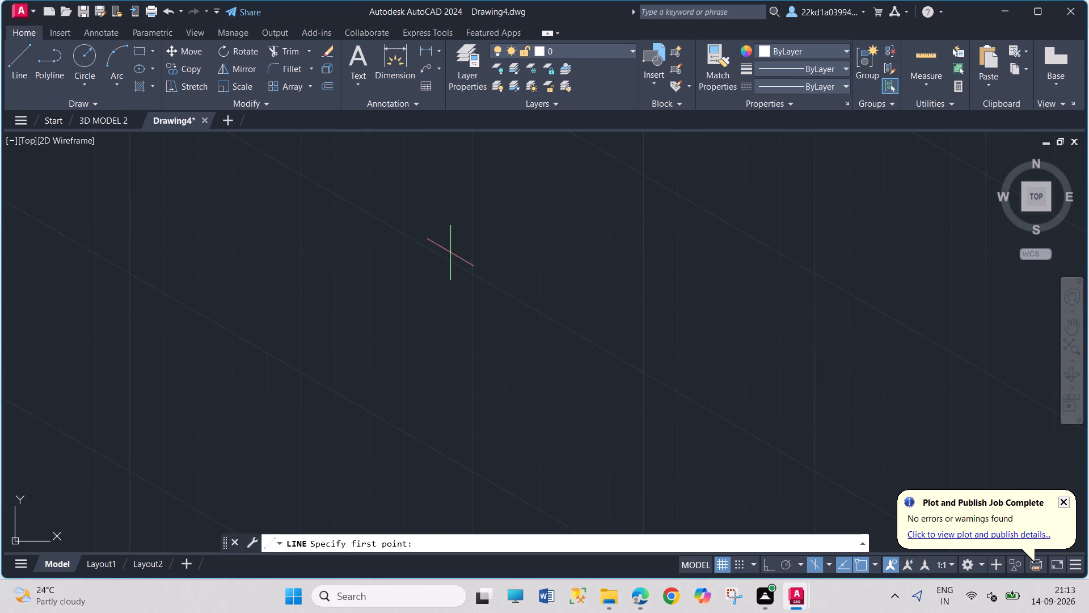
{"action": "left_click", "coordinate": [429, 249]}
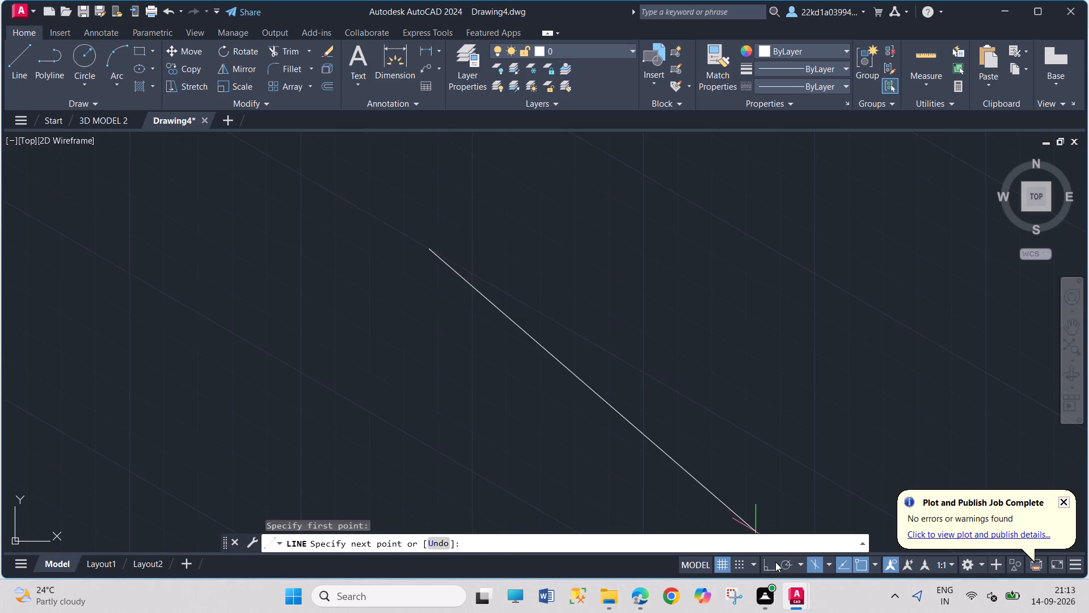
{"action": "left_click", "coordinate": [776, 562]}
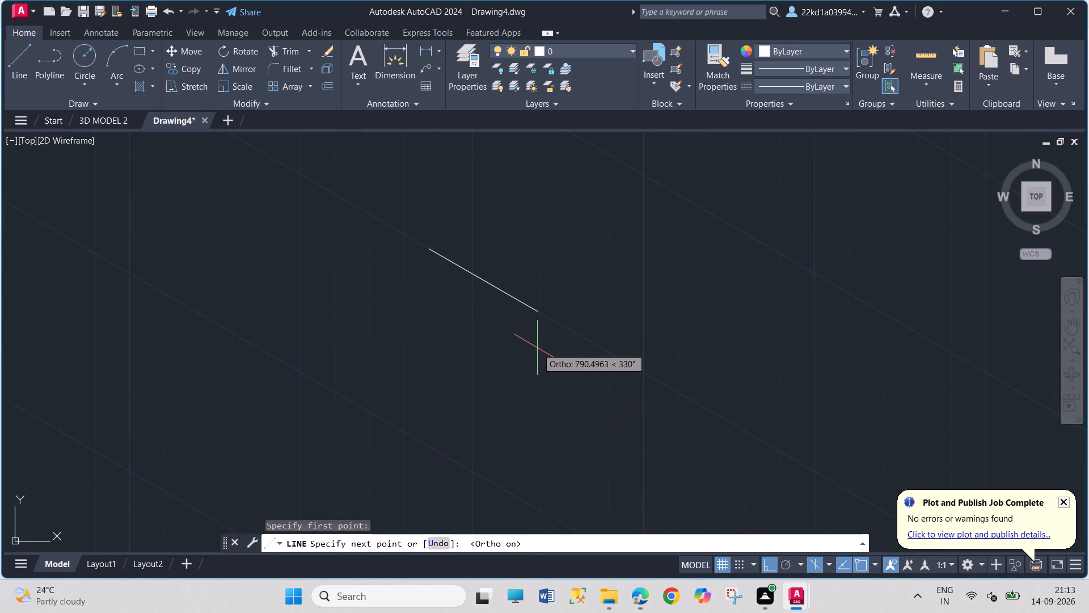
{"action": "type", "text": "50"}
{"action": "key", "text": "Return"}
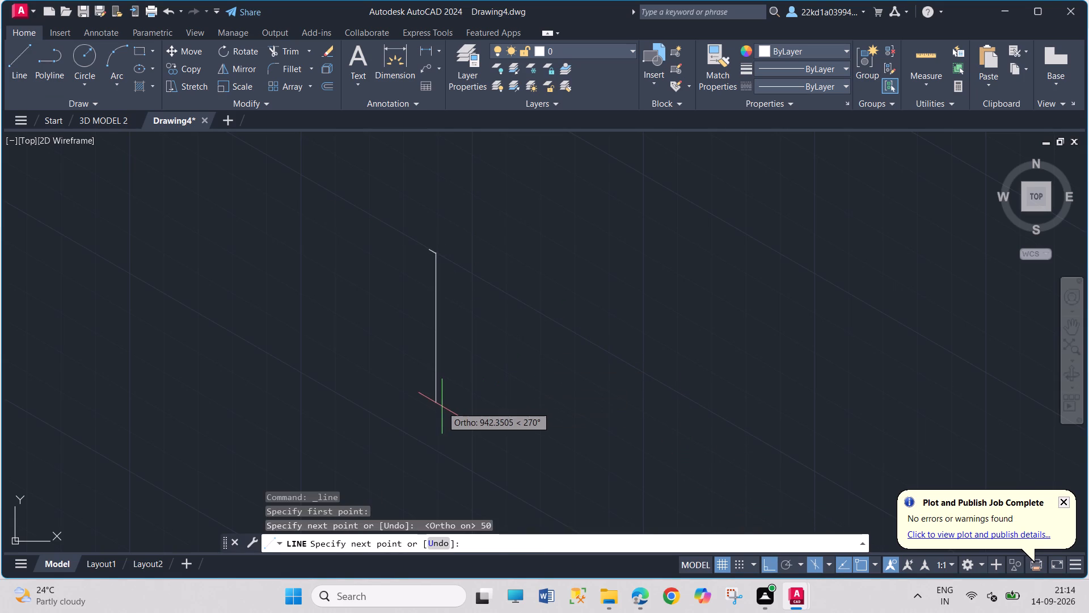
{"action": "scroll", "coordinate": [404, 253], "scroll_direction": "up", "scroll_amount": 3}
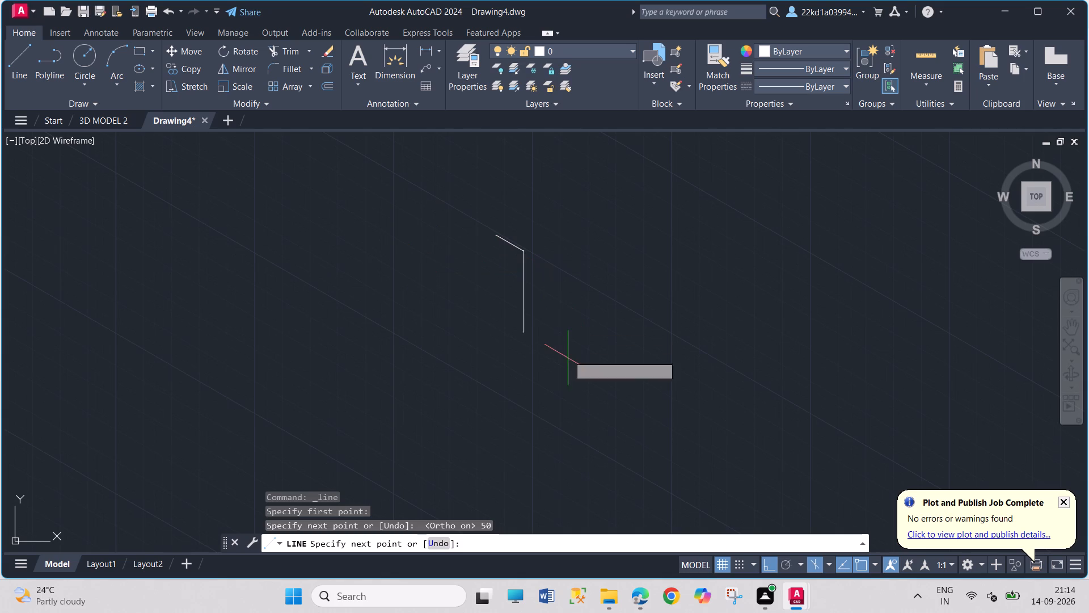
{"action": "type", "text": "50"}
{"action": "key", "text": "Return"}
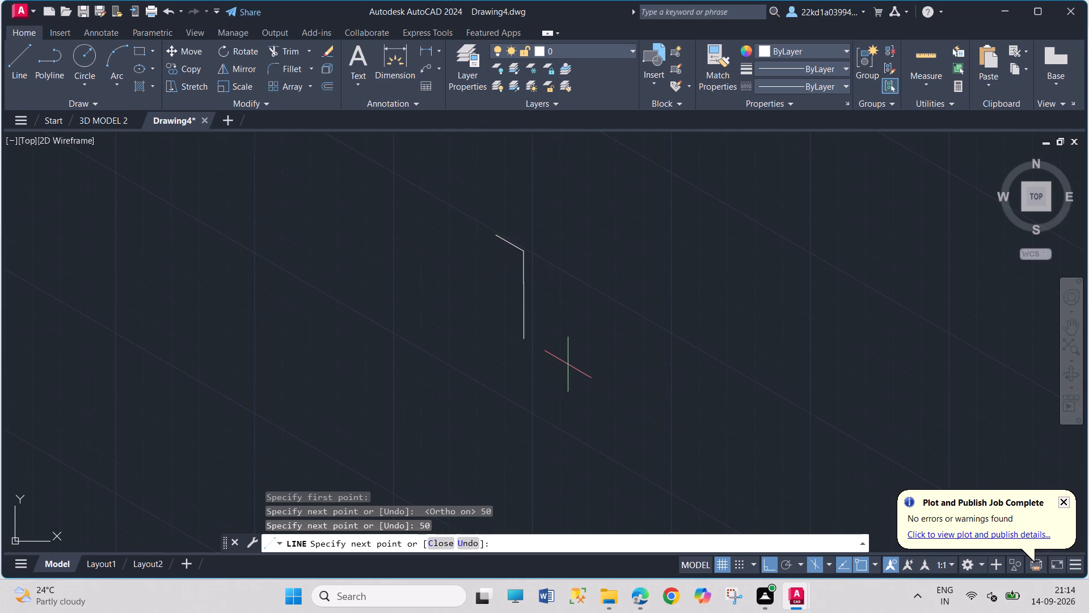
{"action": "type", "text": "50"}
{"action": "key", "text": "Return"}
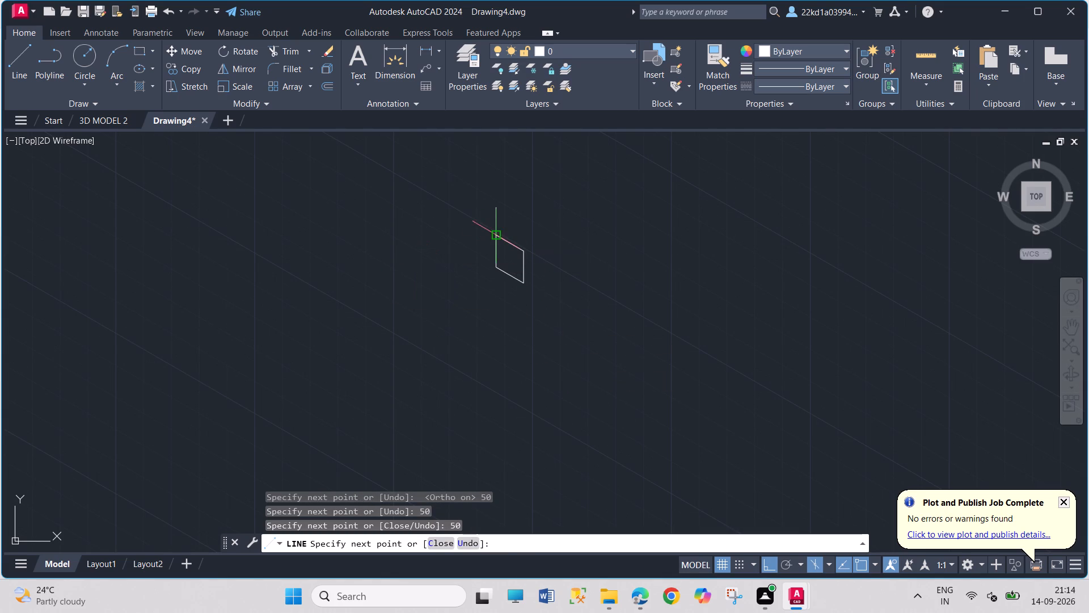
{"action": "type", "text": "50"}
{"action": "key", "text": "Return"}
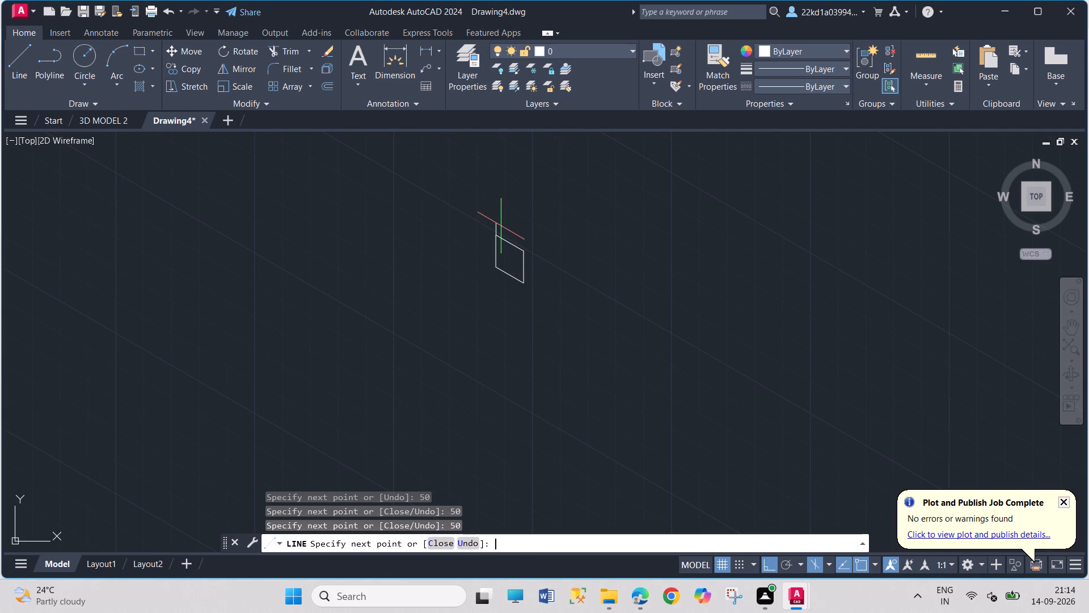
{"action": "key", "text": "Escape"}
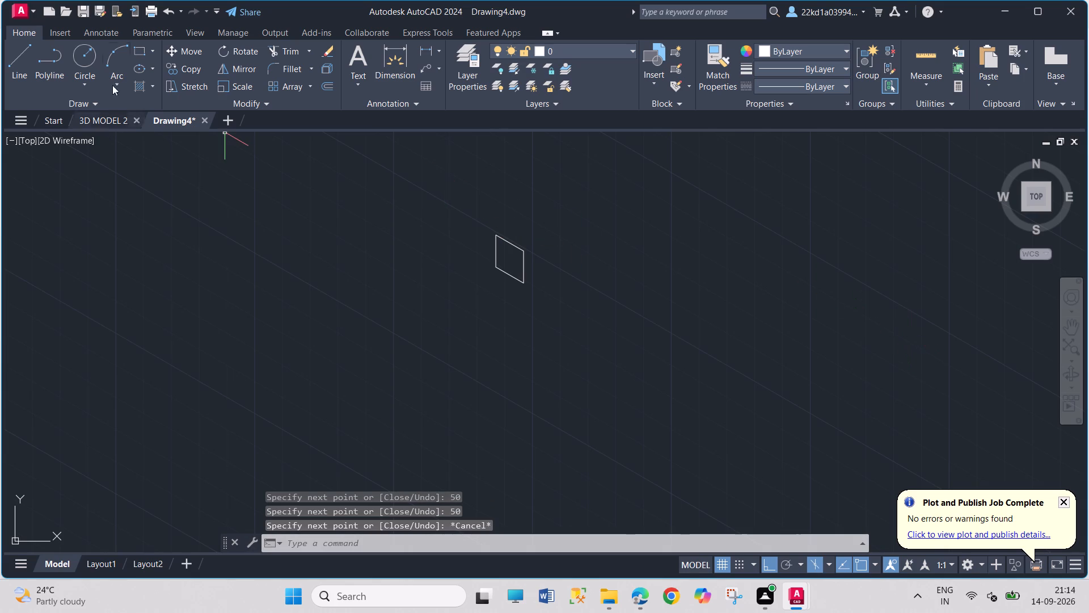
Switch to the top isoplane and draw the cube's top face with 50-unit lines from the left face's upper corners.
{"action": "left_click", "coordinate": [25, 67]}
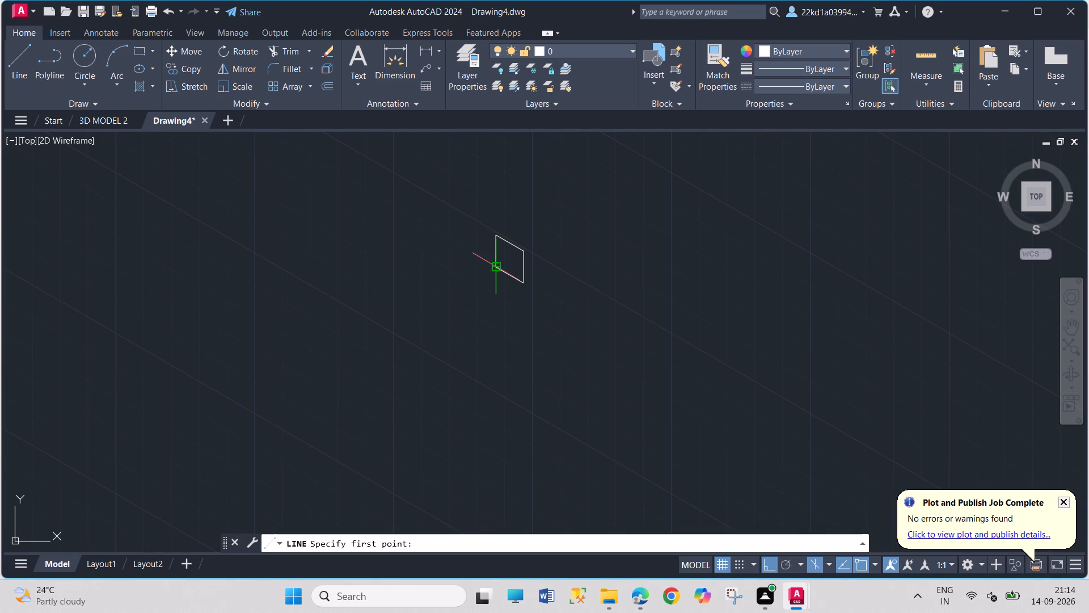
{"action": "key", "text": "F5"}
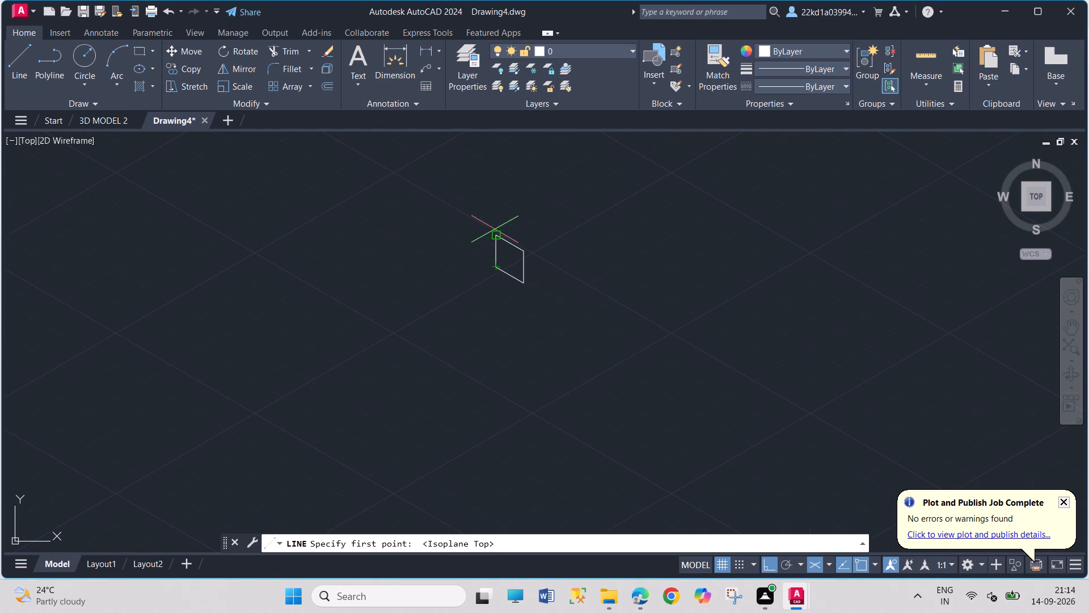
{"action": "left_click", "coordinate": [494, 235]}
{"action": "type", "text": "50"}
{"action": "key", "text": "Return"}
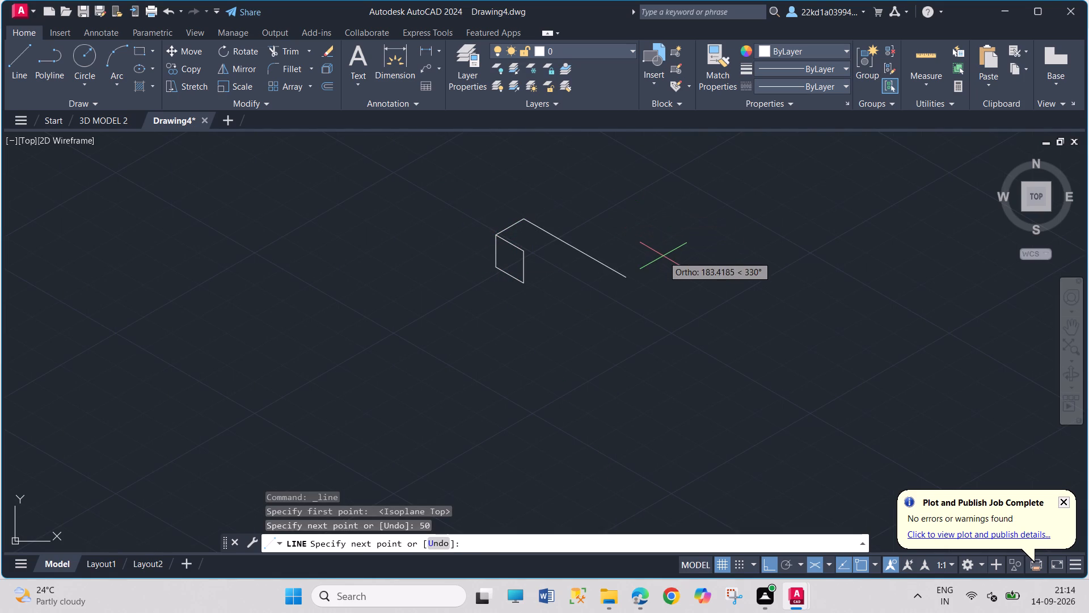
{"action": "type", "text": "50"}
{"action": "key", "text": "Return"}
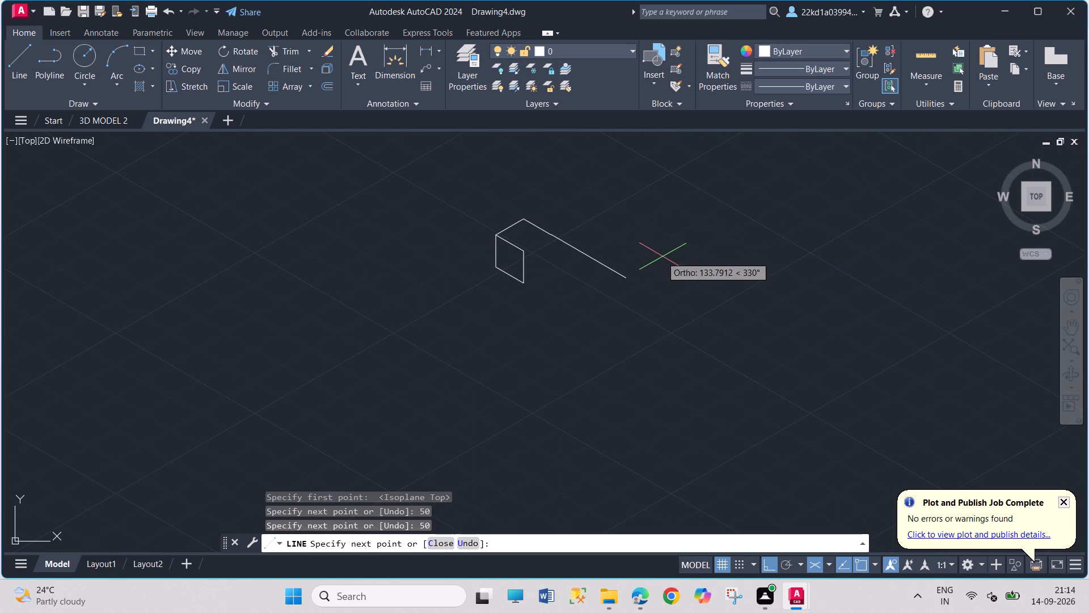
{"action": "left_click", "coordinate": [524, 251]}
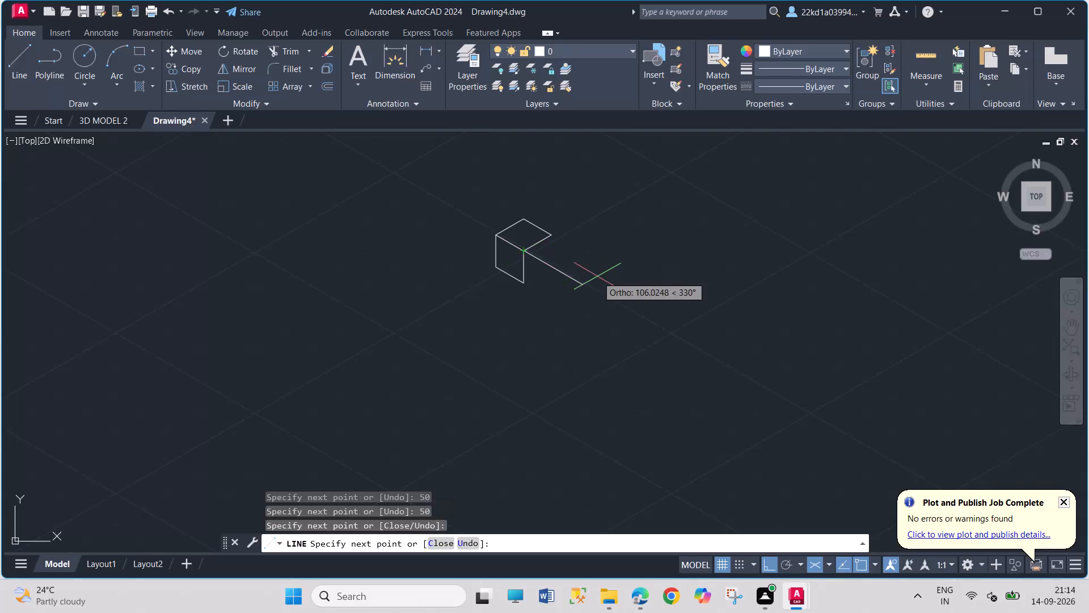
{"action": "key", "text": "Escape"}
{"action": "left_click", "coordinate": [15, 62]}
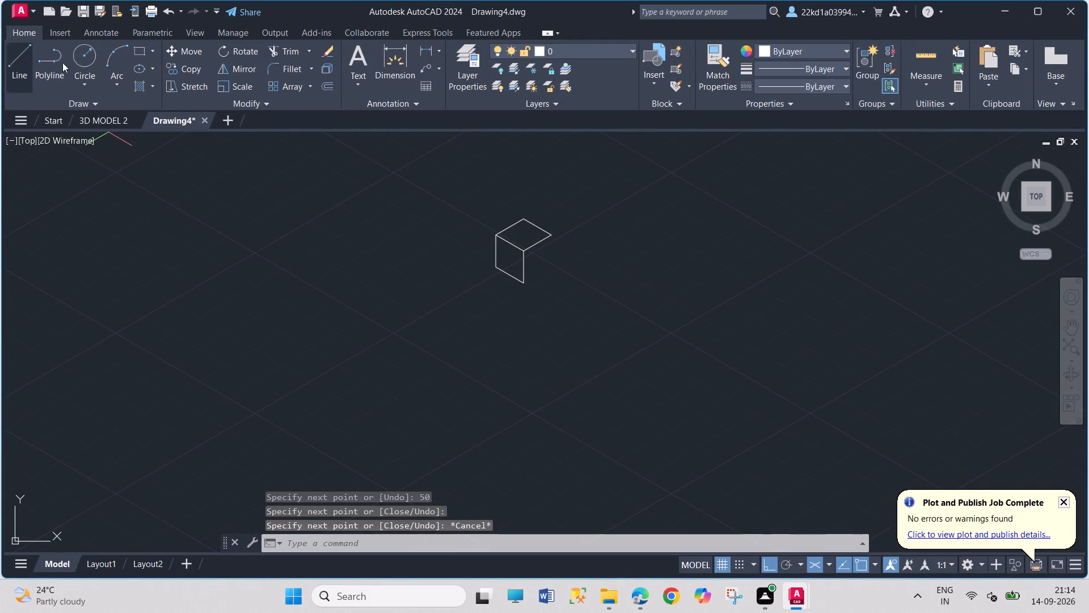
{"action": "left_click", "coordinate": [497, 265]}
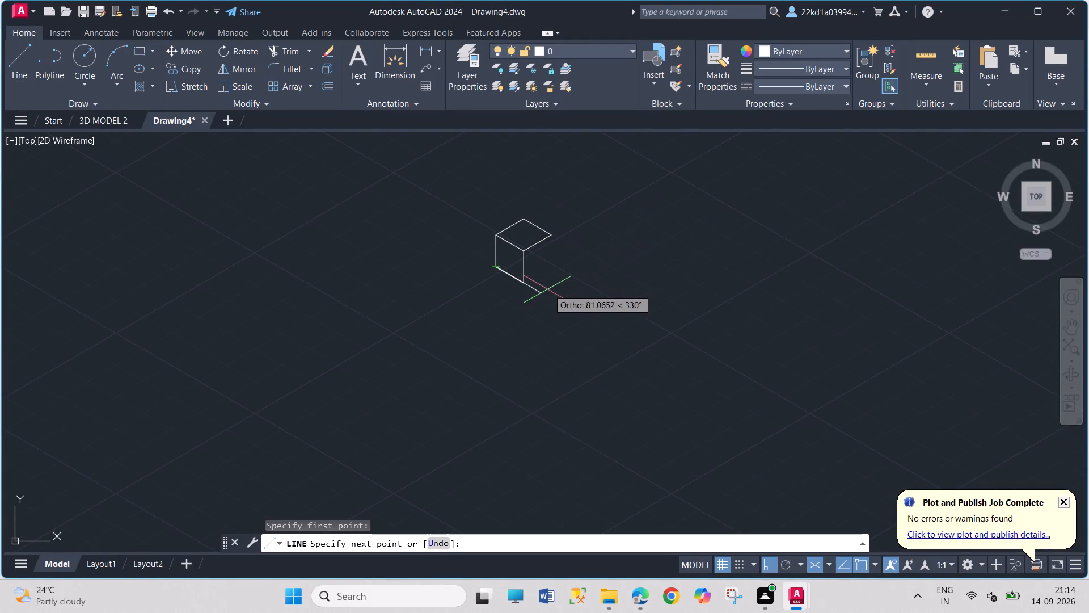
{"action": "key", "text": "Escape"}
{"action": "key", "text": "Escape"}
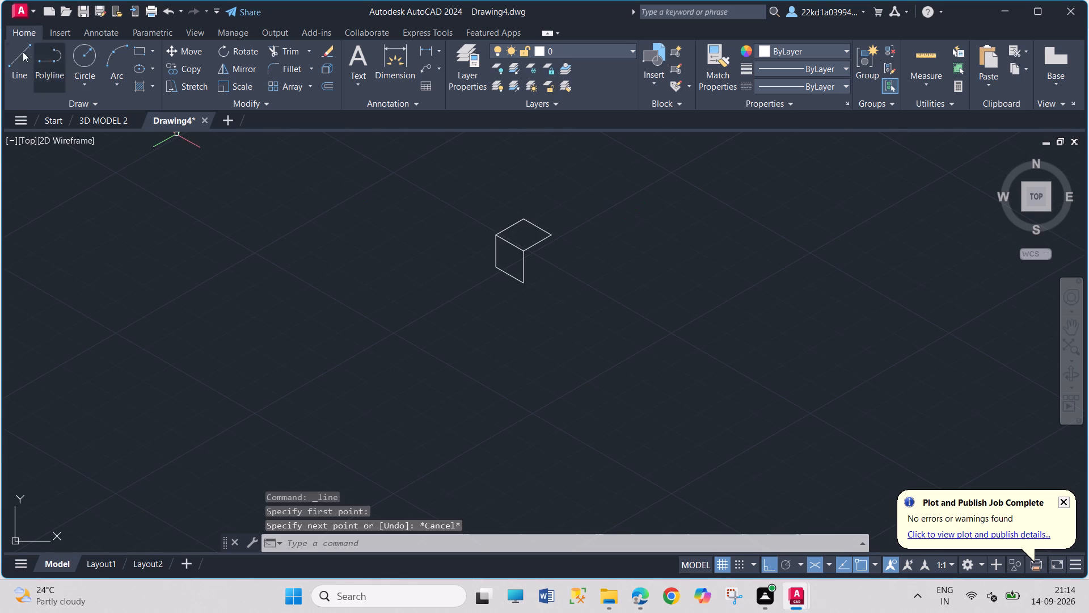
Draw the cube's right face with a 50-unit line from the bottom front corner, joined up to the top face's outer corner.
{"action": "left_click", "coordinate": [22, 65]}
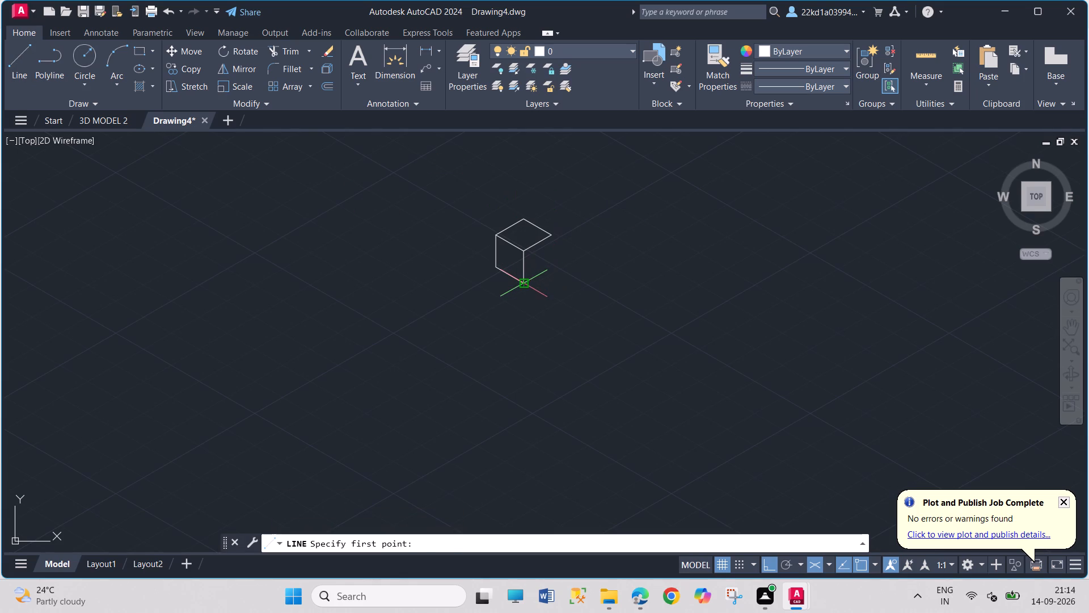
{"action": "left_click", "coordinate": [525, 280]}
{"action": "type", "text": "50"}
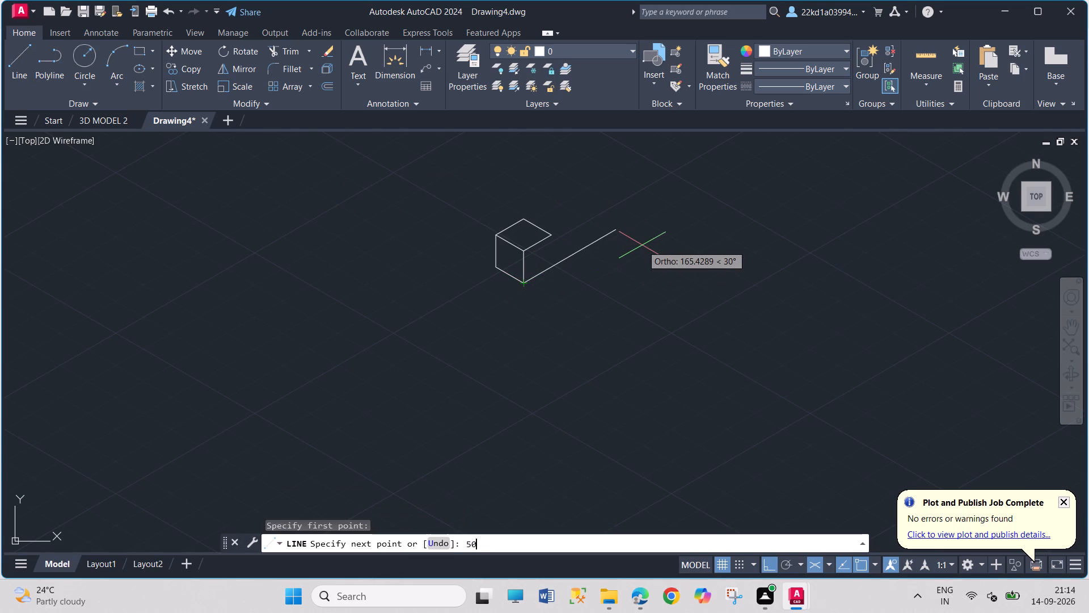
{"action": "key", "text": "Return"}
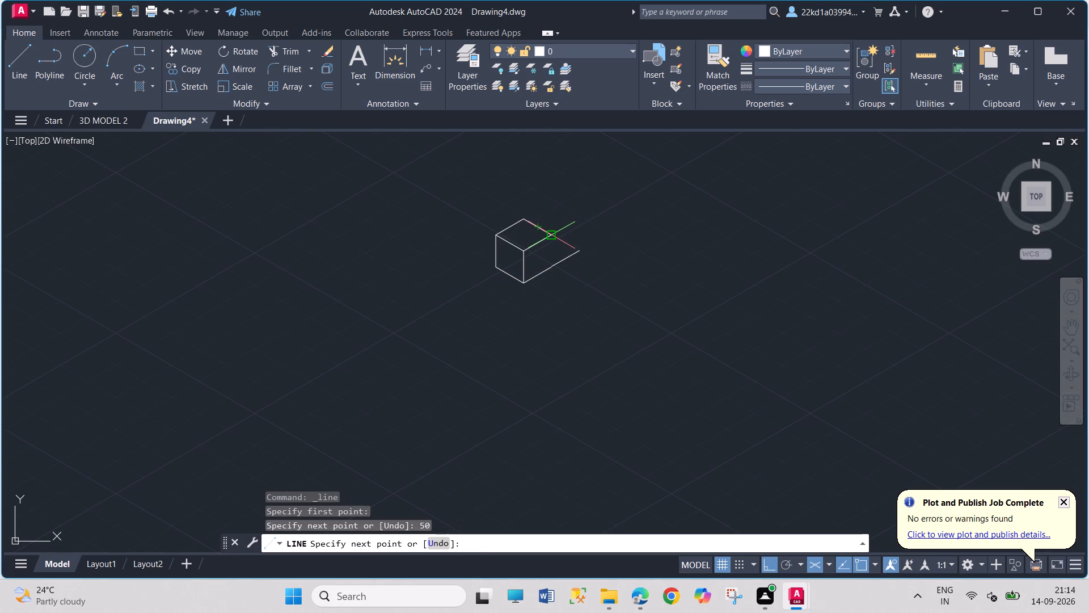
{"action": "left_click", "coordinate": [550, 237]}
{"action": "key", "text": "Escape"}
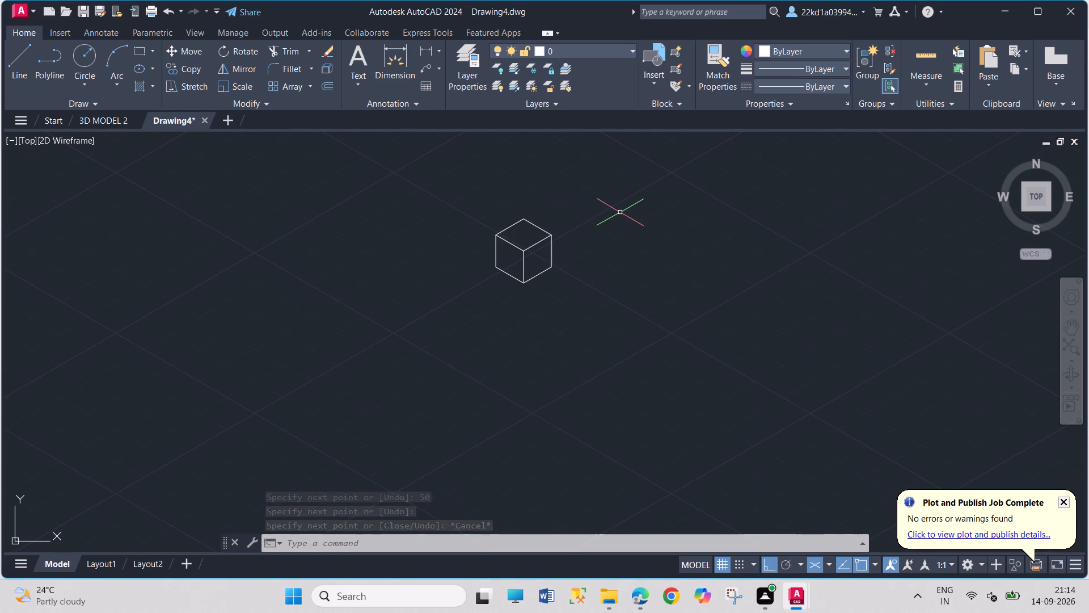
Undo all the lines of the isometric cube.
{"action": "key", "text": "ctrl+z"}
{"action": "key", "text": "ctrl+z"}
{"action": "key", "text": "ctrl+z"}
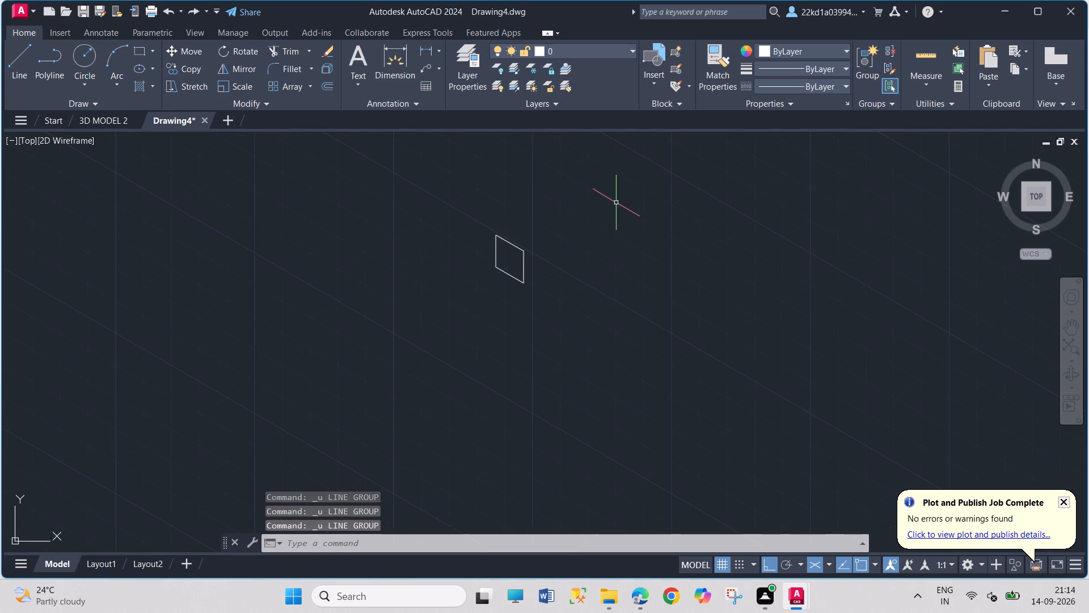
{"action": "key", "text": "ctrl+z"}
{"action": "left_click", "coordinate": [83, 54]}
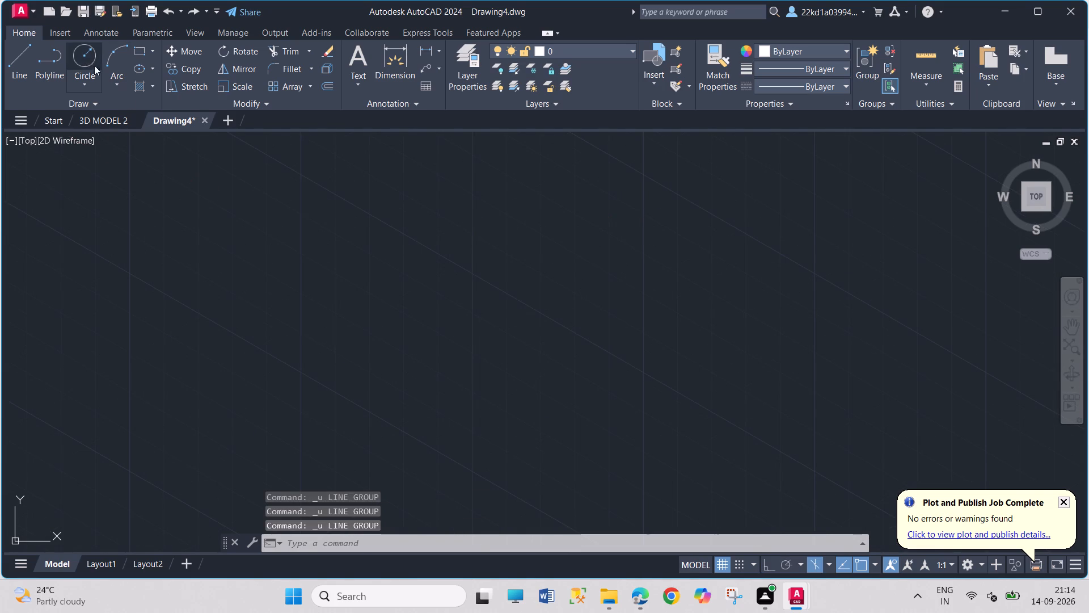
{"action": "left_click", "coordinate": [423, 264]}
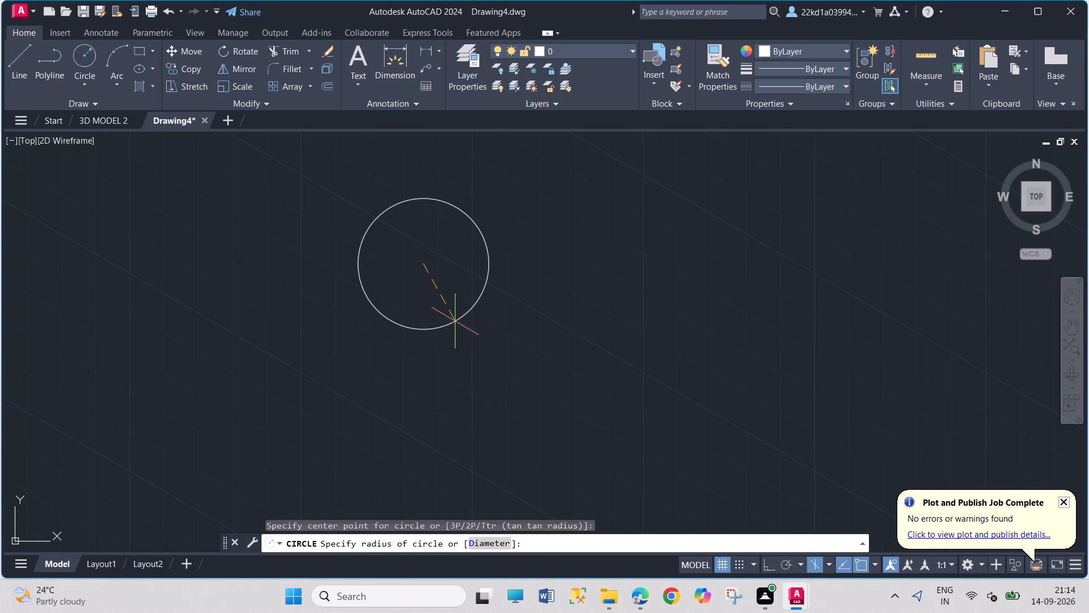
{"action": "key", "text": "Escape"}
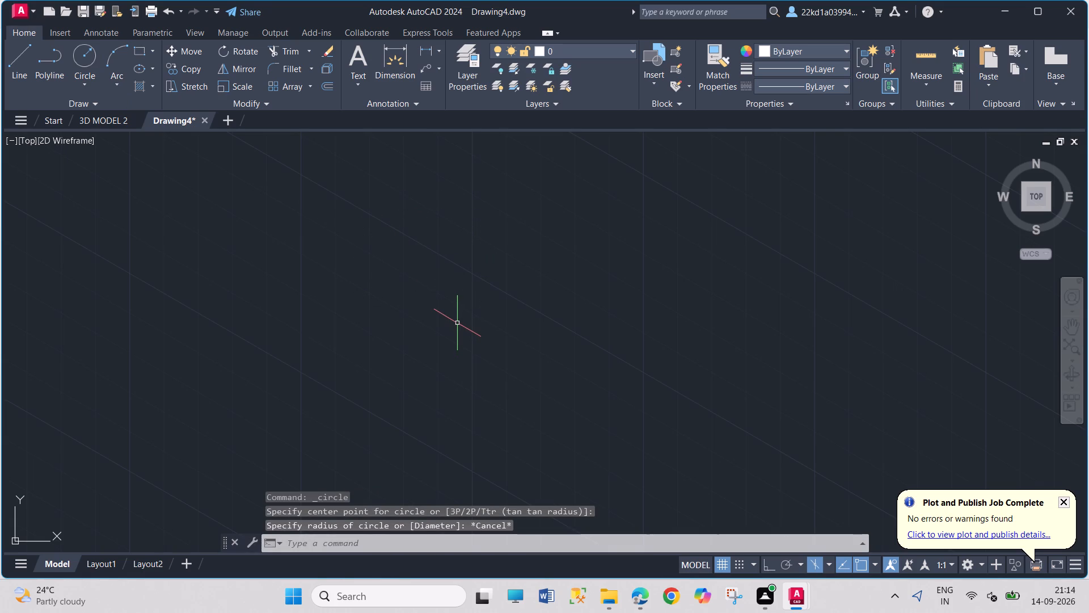
Draw an isocircle of radius 50 in the left isoplane with the Ellipse command.
{"action": "key", "text": "e"}
{"action": "key", "text": "l"}
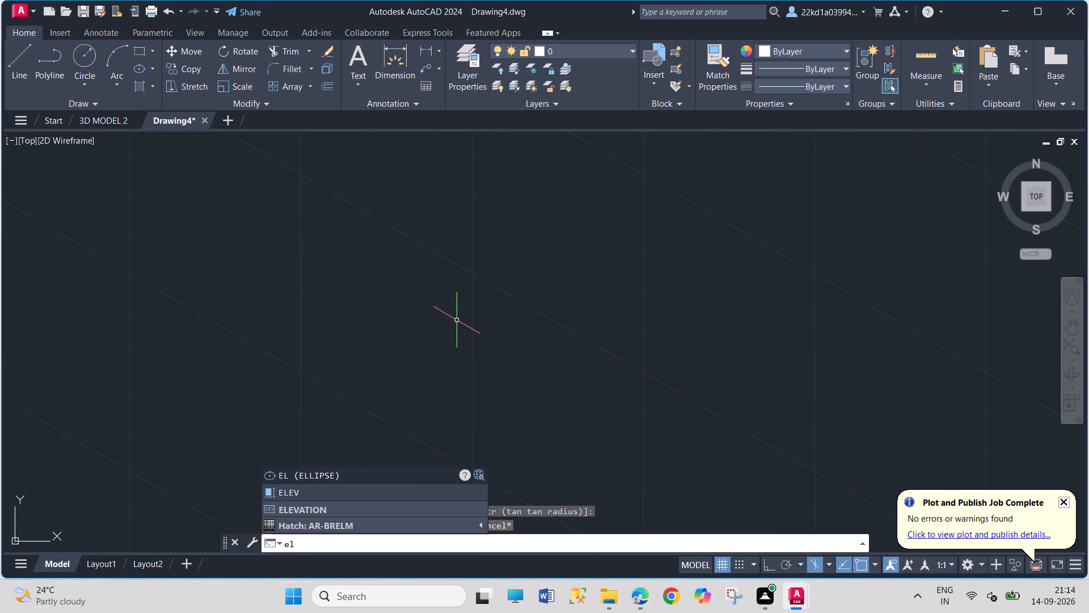
{"action": "key", "text": "Return"}
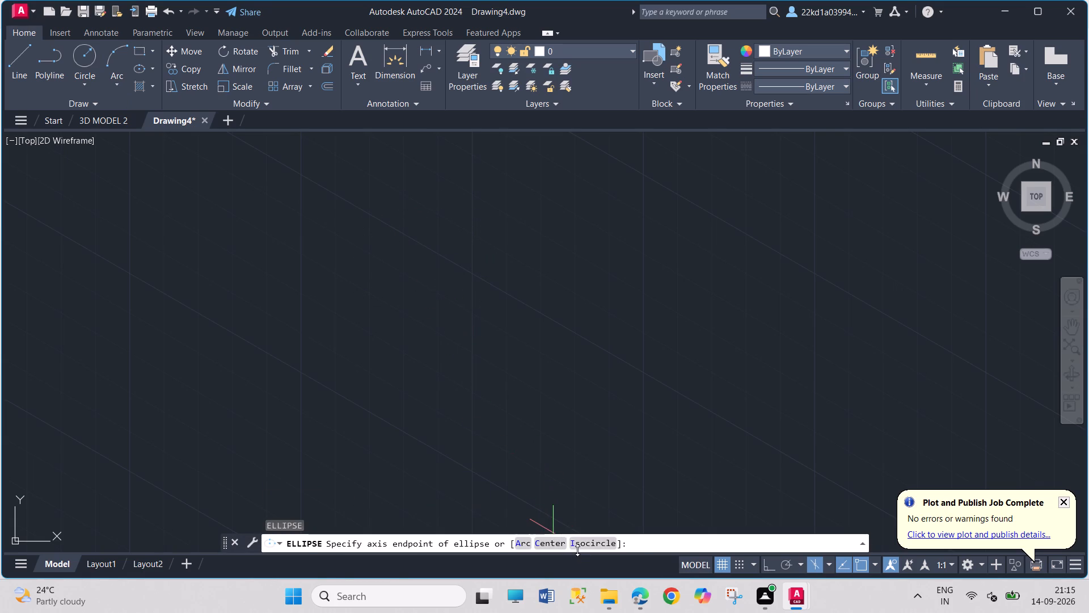
{"action": "left_click", "coordinate": [577, 545]}
{"action": "left_click", "coordinate": [416, 318]}
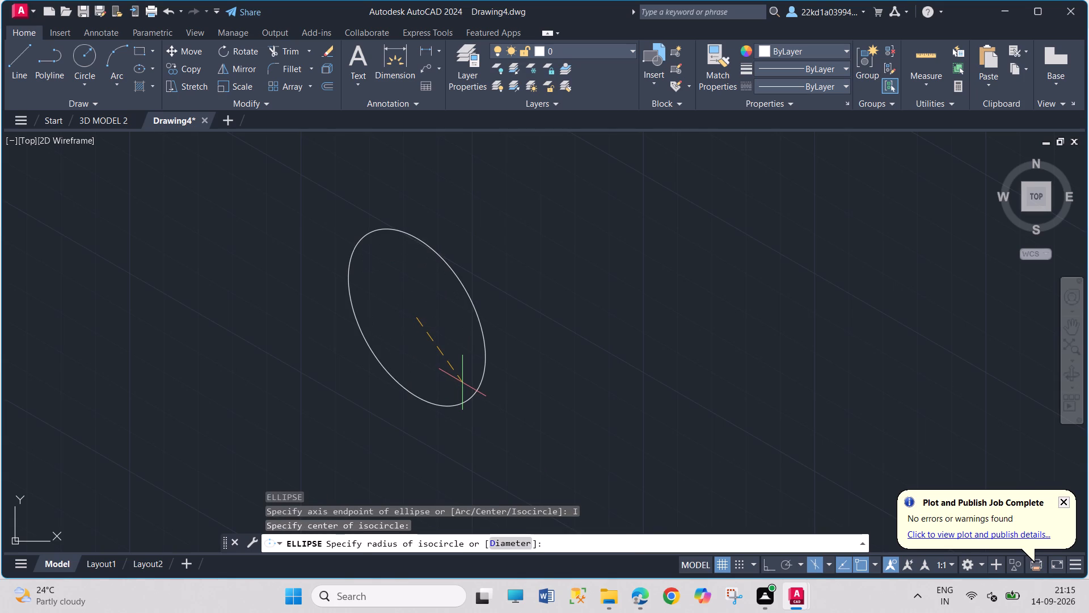
{"action": "type", "text": "50"}
{"action": "key", "text": "Return"}
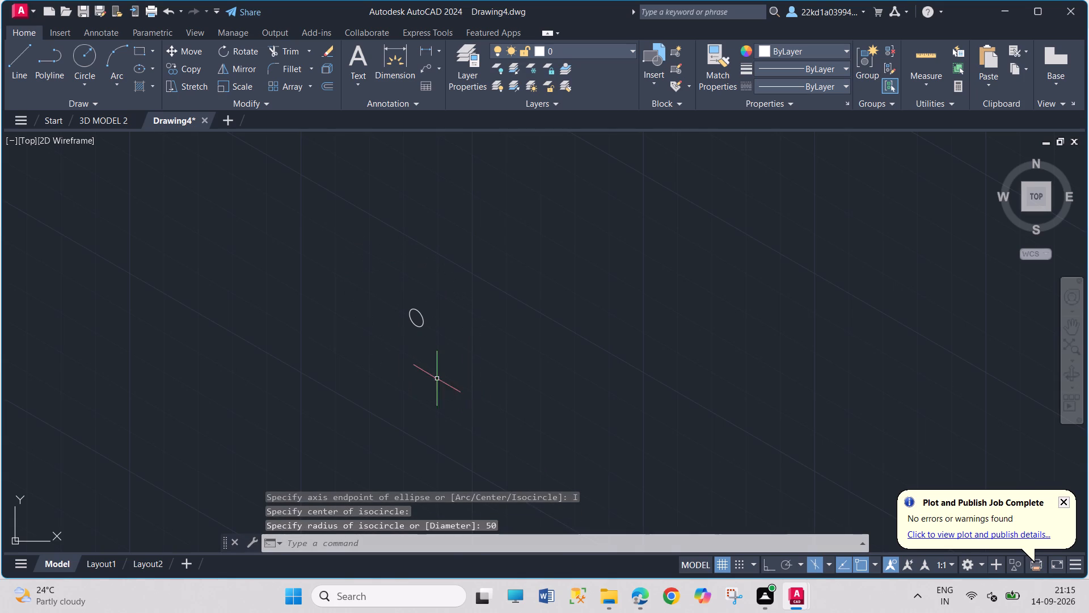
Start a line from the upper end of the isocircle with Ortho on, and dismiss the plot notification.
{"action": "scroll", "coordinate": [405, 324], "scroll_direction": "up", "scroll_amount": 4}
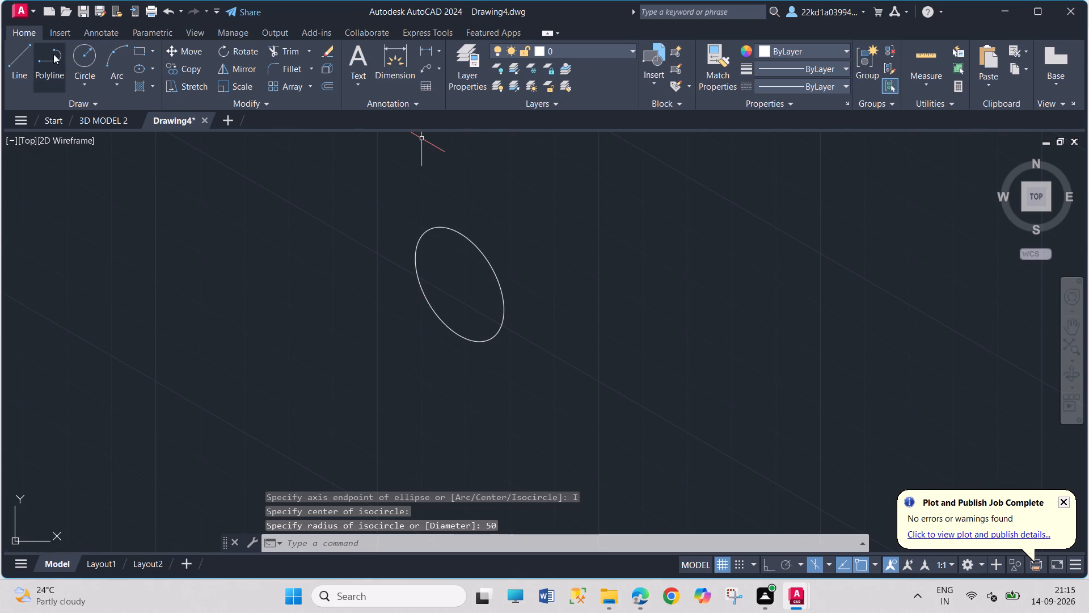
{"action": "left_click", "coordinate": [87, 56]}
{"action": "left_click", "coordinate": [9, 60]}
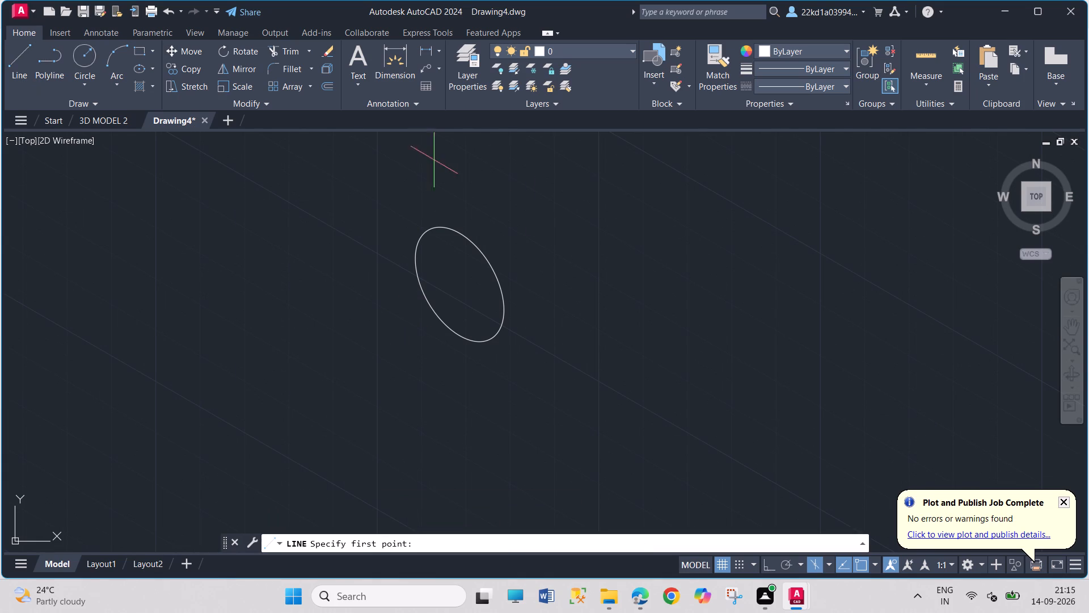
{"action": "left_click", "coordinate": [424, 229]}
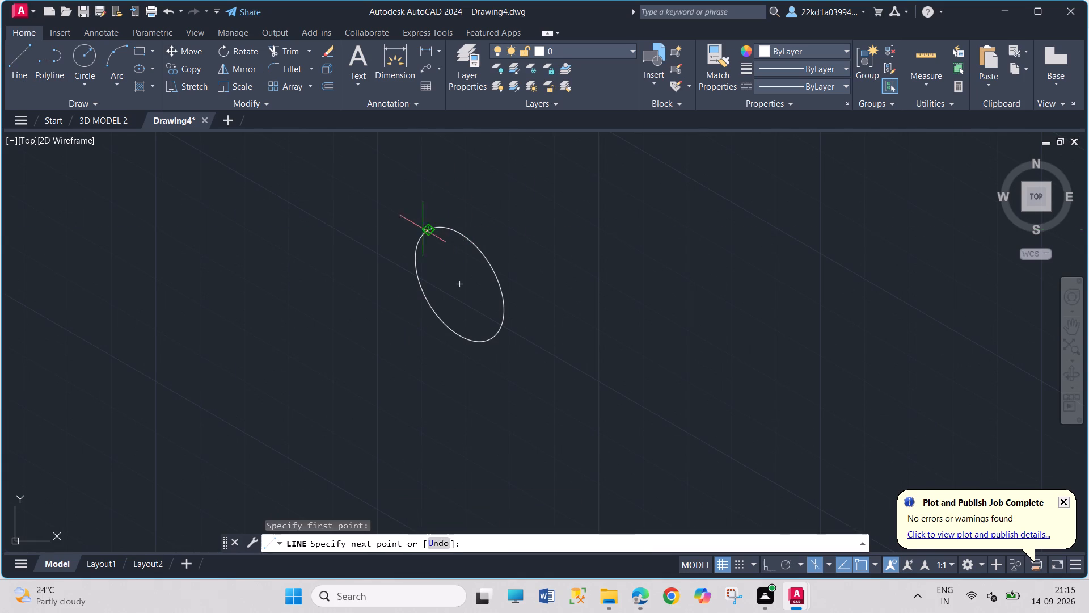
{"action": "left_click", "coordinate": [767, 574]}
{"action": "left_click", "coordinate": [768, 569]}
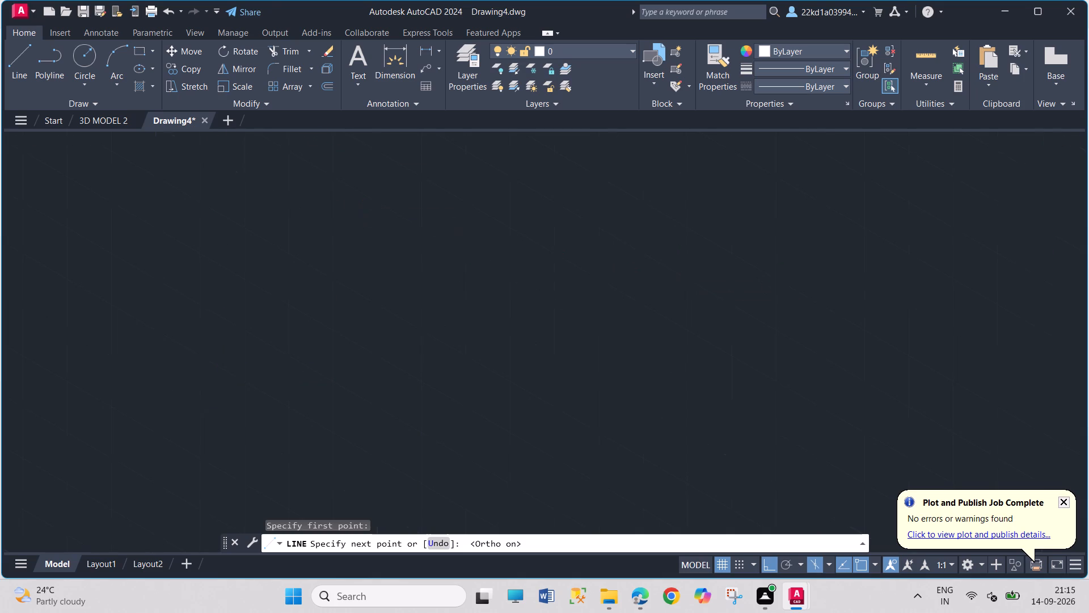
{"action": "left_click", "coordinate": [1062, 505]}
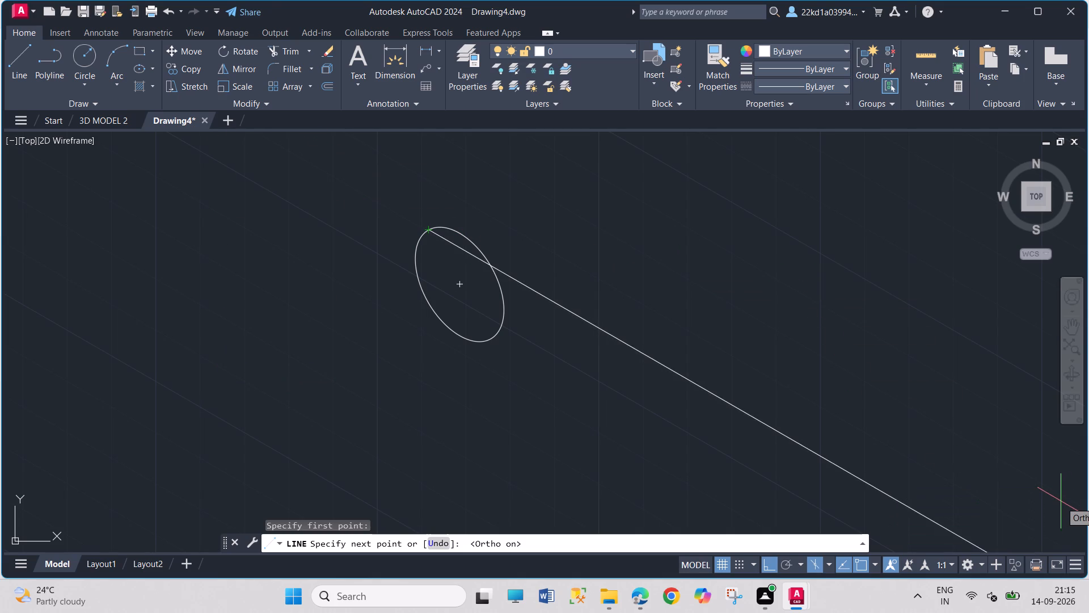
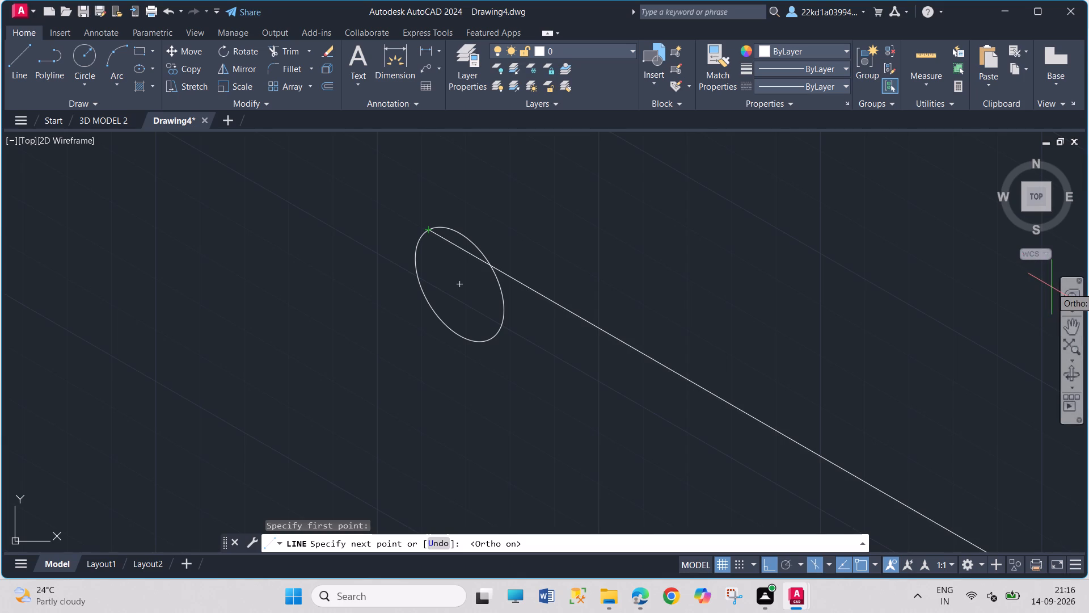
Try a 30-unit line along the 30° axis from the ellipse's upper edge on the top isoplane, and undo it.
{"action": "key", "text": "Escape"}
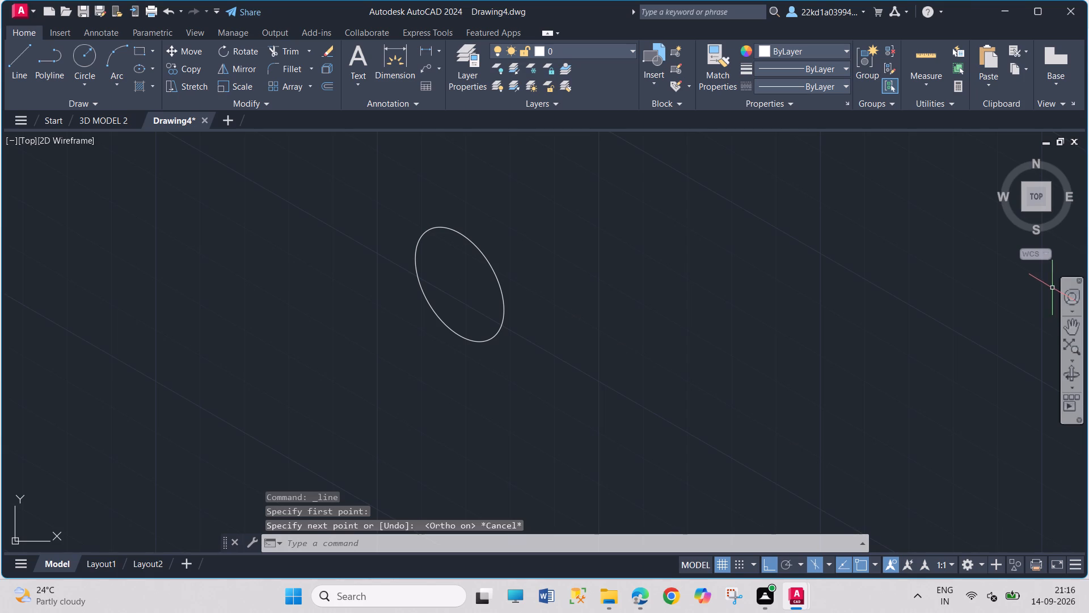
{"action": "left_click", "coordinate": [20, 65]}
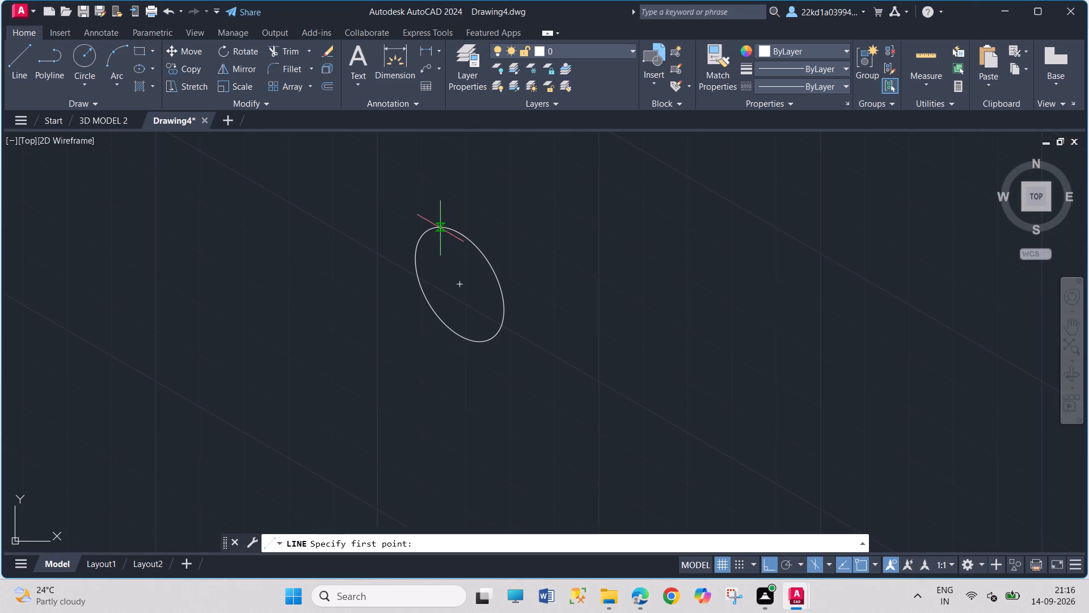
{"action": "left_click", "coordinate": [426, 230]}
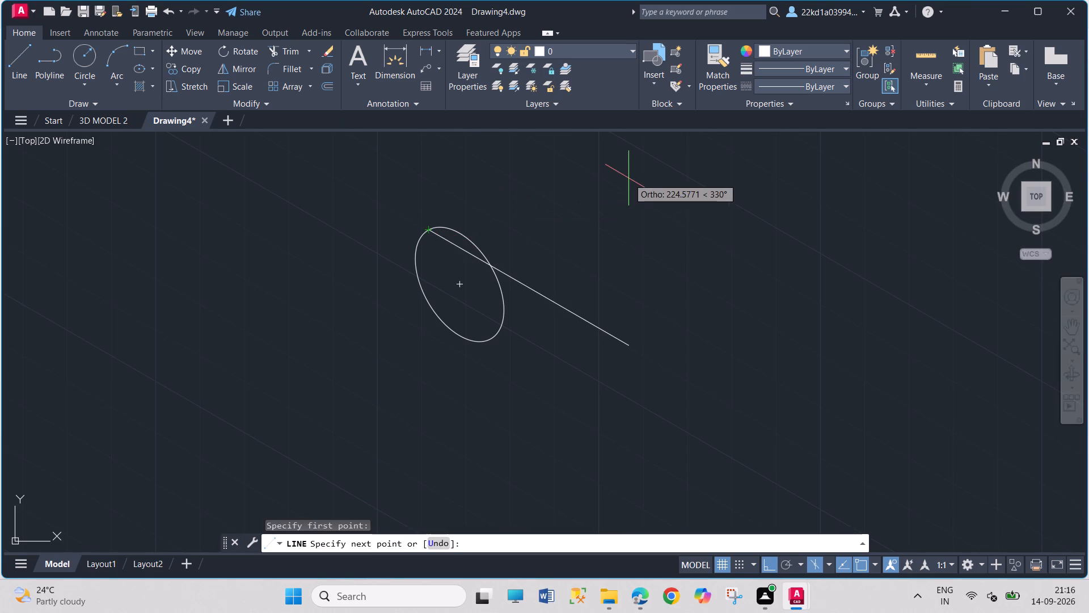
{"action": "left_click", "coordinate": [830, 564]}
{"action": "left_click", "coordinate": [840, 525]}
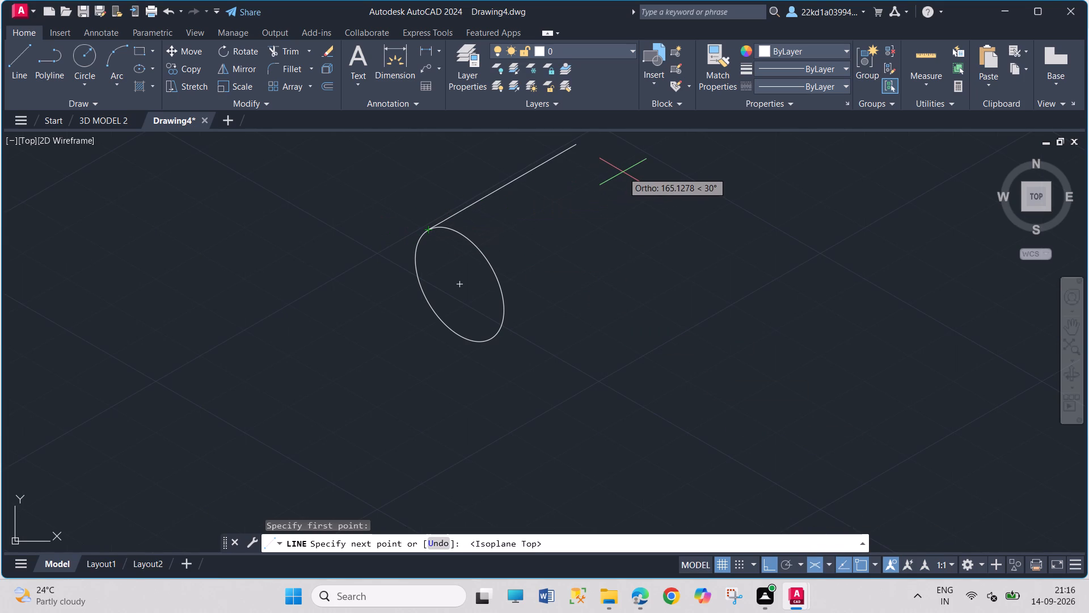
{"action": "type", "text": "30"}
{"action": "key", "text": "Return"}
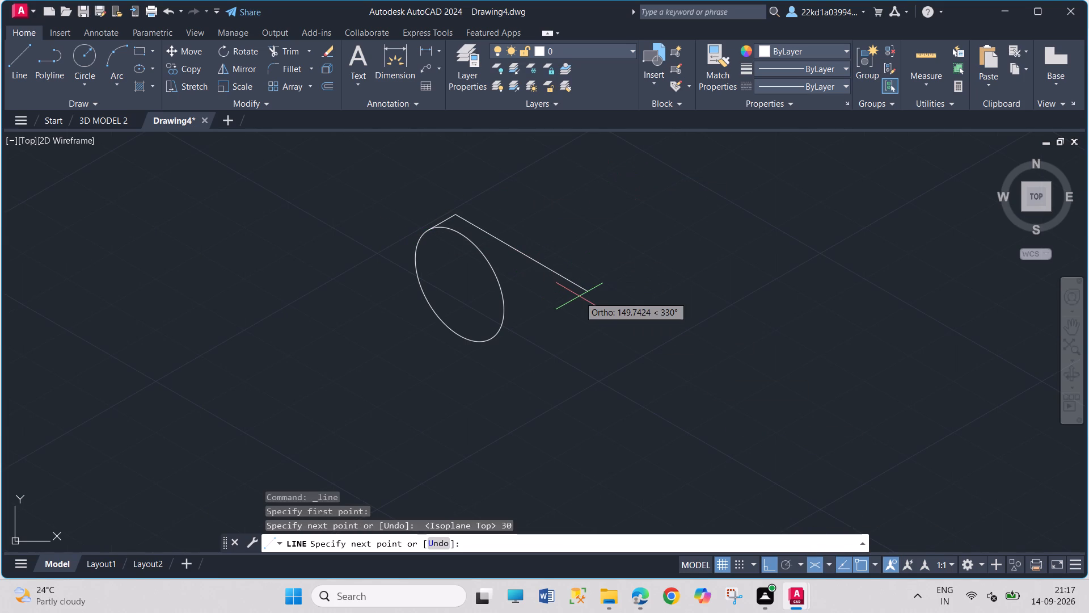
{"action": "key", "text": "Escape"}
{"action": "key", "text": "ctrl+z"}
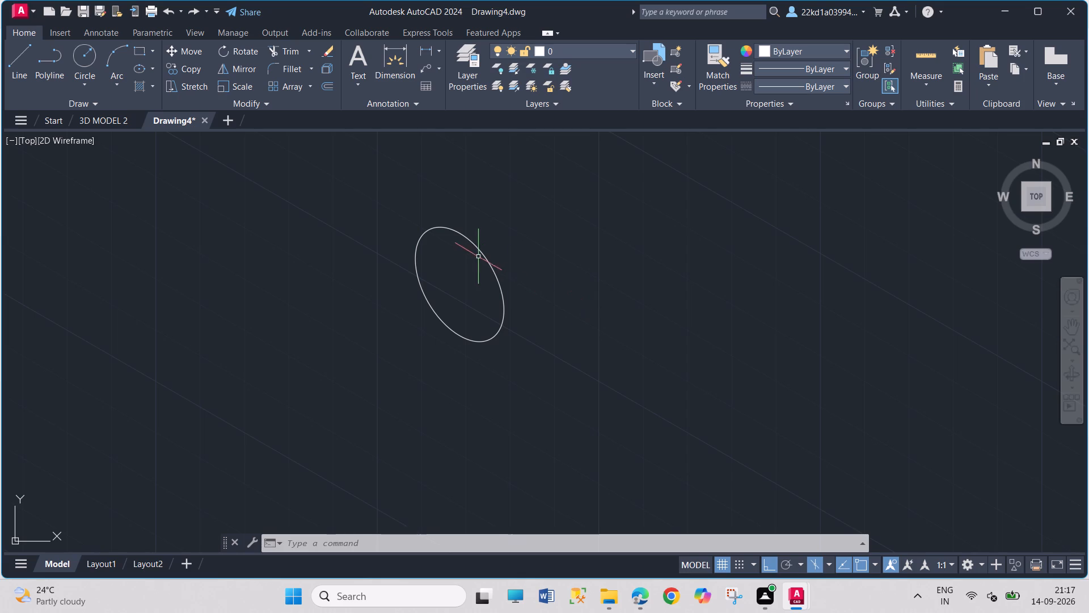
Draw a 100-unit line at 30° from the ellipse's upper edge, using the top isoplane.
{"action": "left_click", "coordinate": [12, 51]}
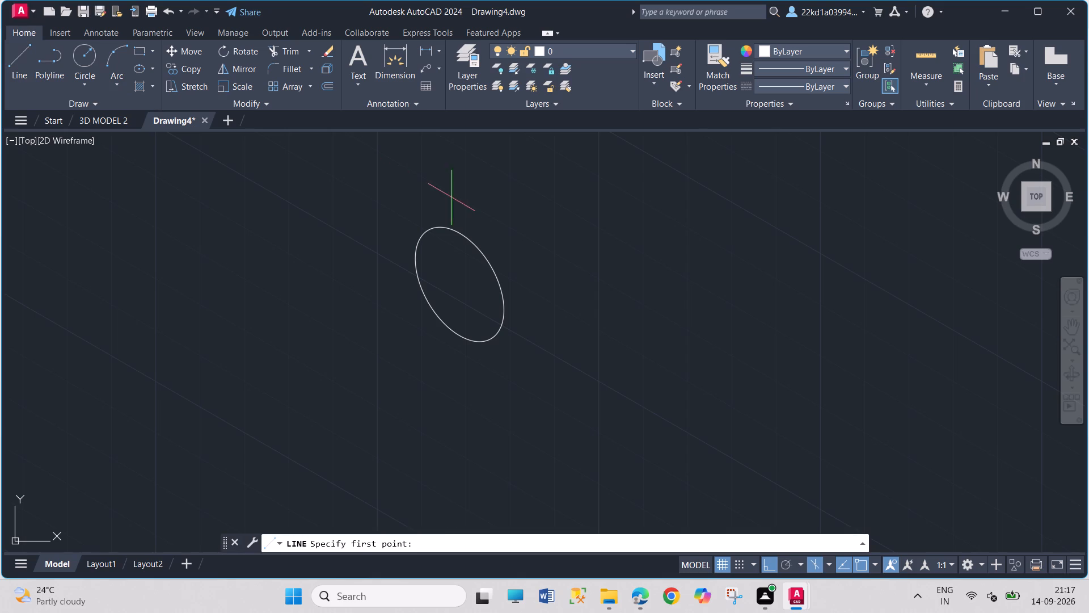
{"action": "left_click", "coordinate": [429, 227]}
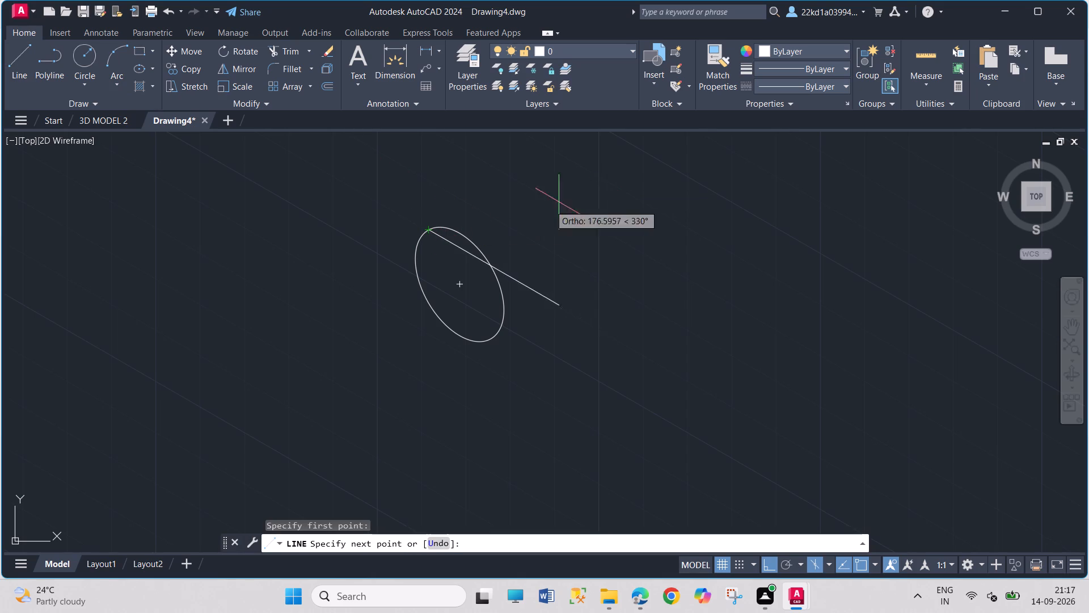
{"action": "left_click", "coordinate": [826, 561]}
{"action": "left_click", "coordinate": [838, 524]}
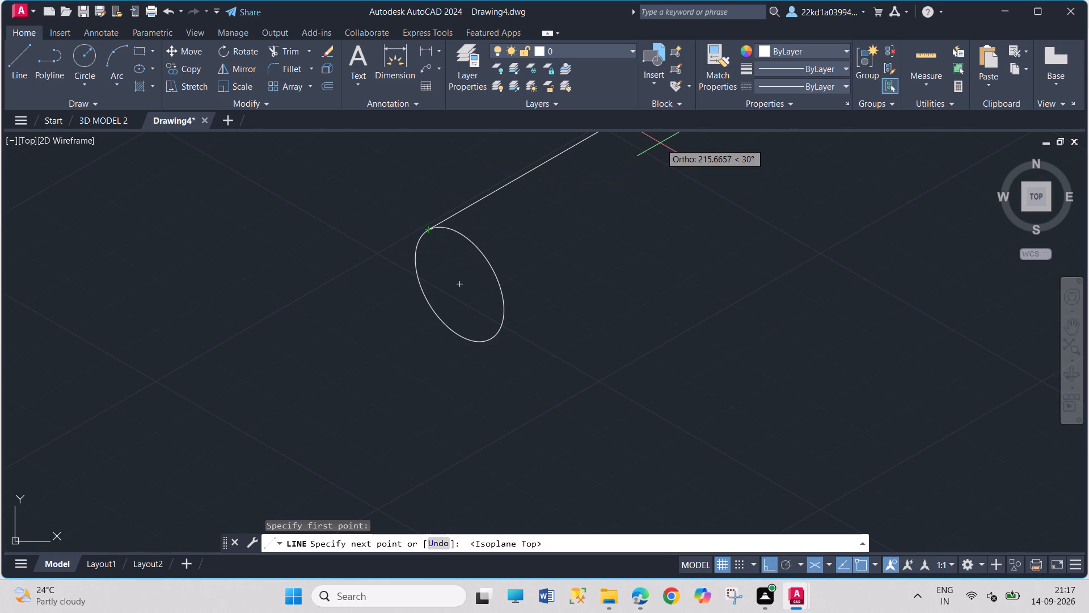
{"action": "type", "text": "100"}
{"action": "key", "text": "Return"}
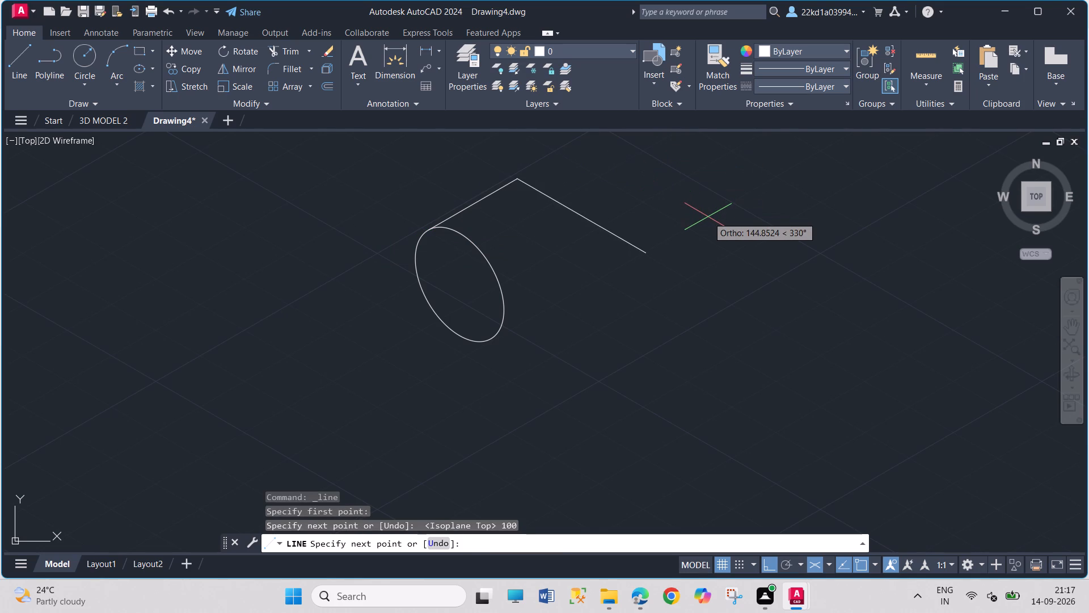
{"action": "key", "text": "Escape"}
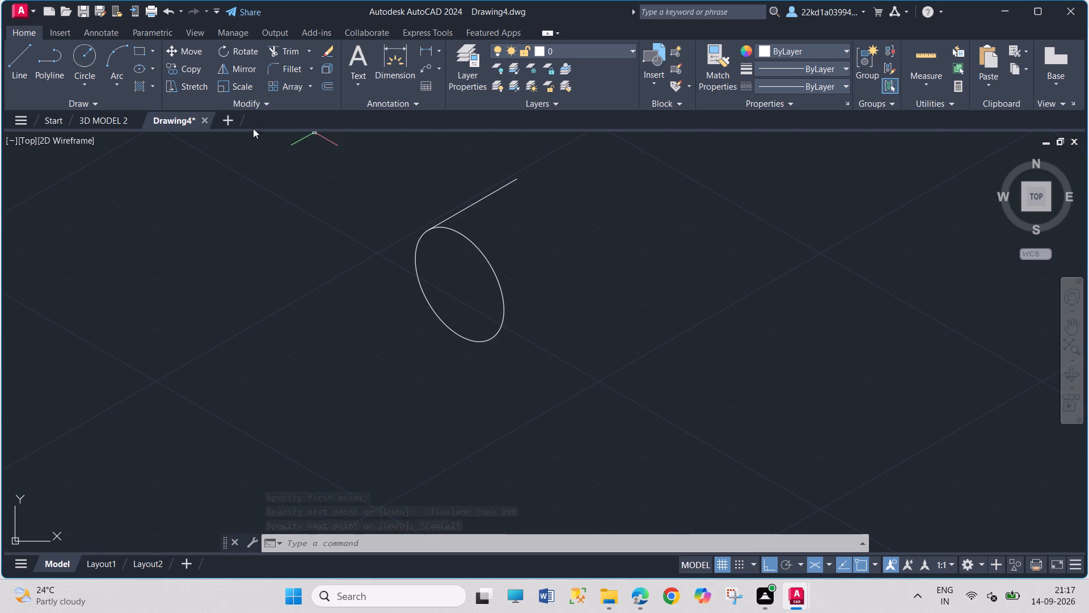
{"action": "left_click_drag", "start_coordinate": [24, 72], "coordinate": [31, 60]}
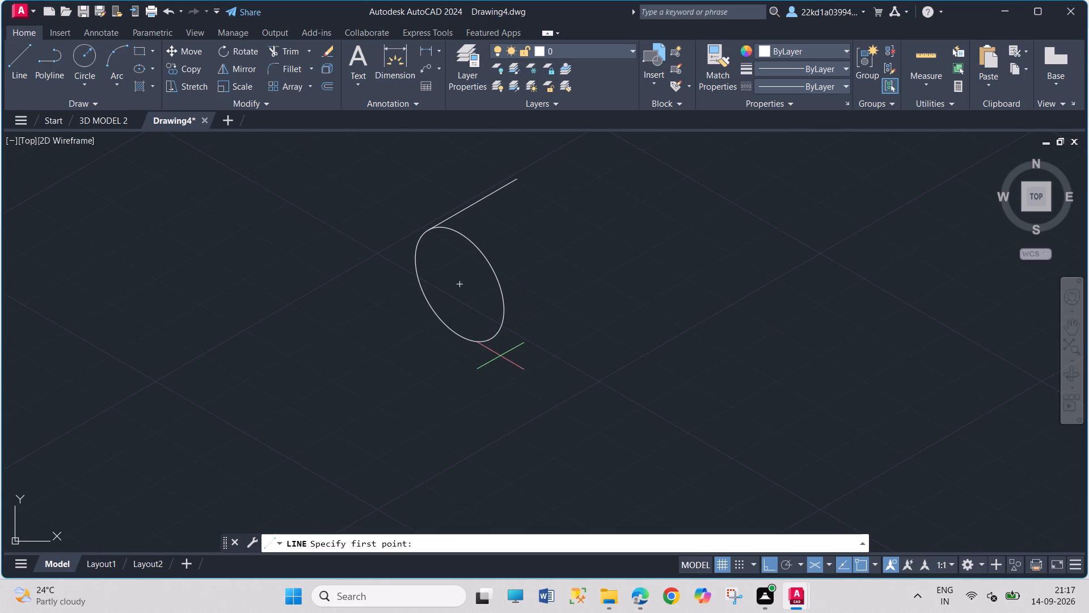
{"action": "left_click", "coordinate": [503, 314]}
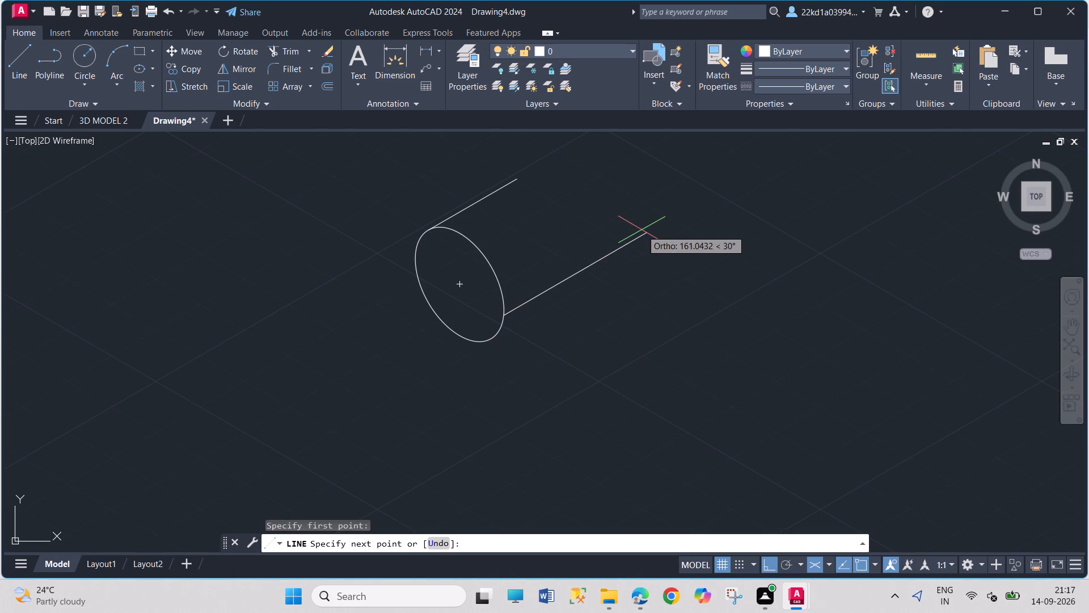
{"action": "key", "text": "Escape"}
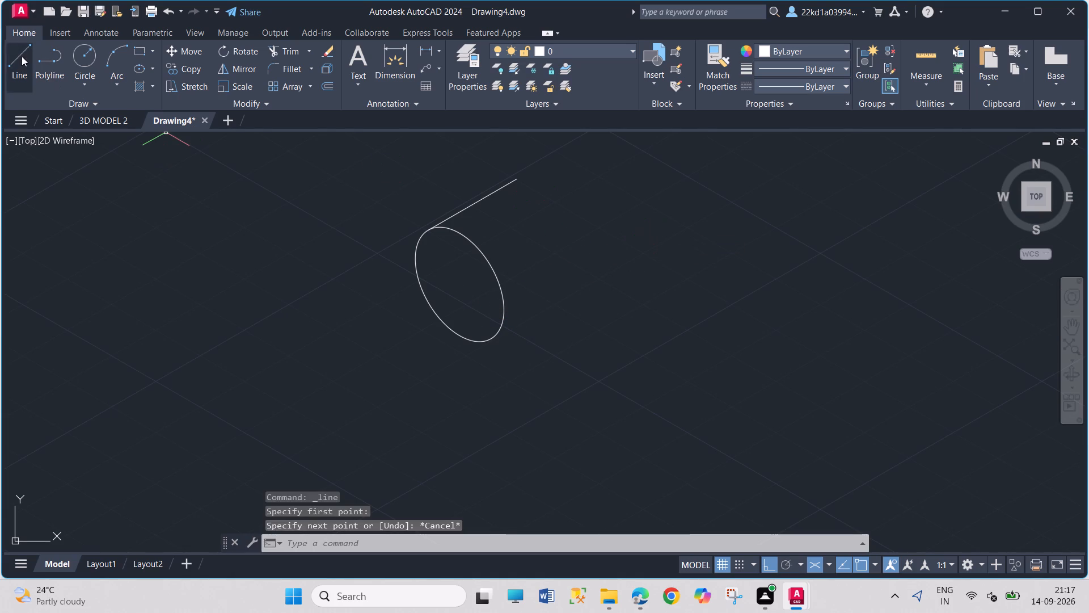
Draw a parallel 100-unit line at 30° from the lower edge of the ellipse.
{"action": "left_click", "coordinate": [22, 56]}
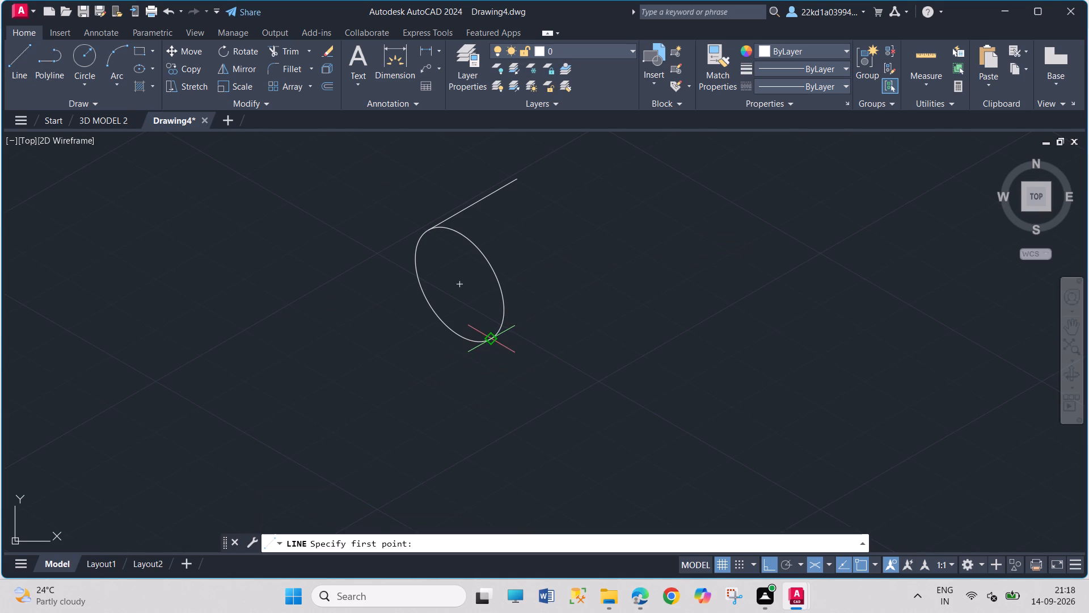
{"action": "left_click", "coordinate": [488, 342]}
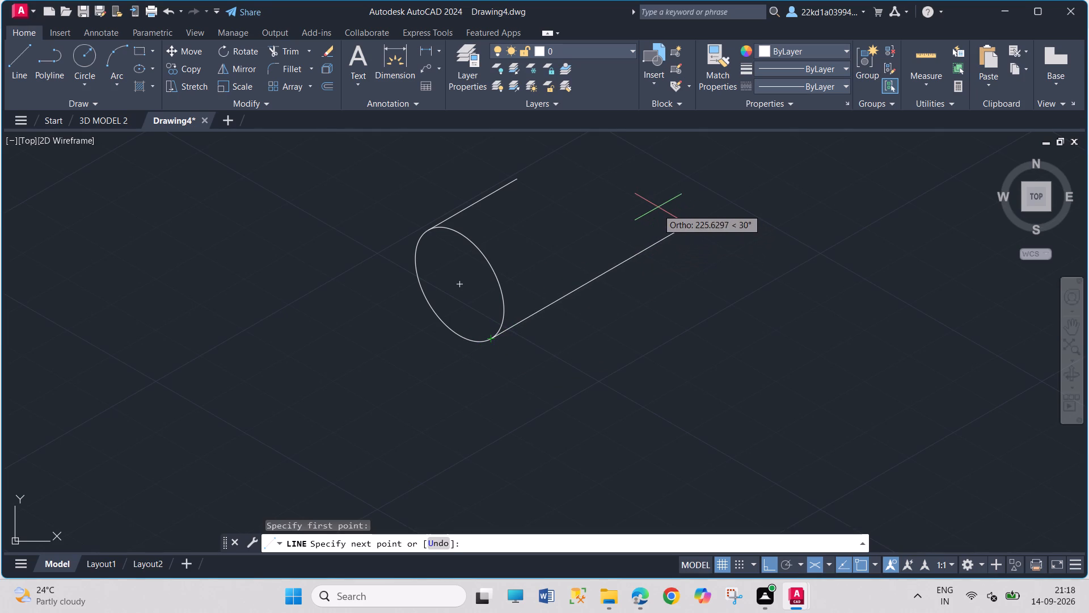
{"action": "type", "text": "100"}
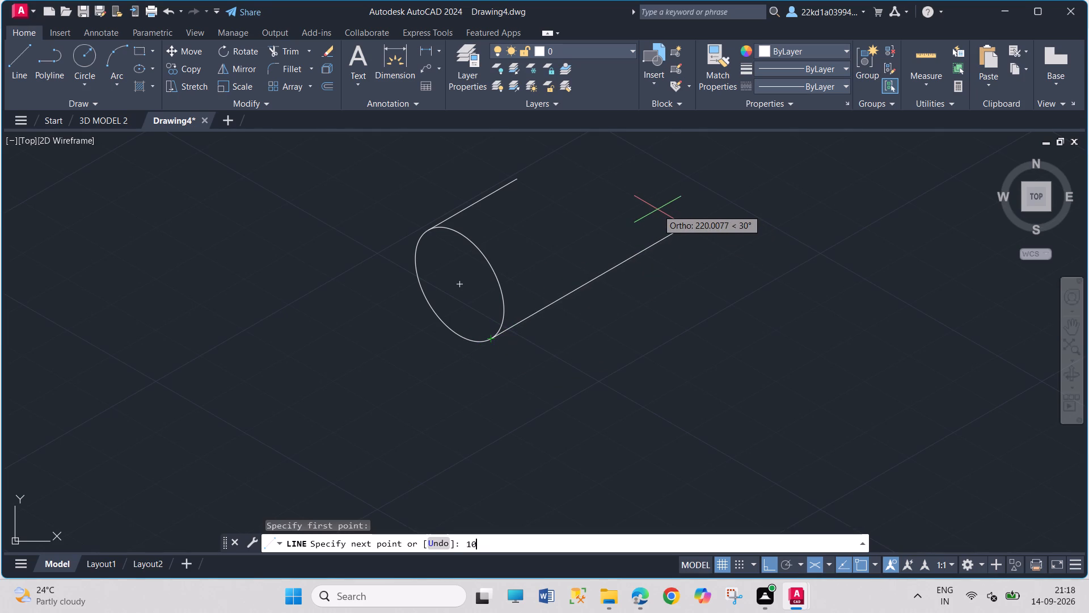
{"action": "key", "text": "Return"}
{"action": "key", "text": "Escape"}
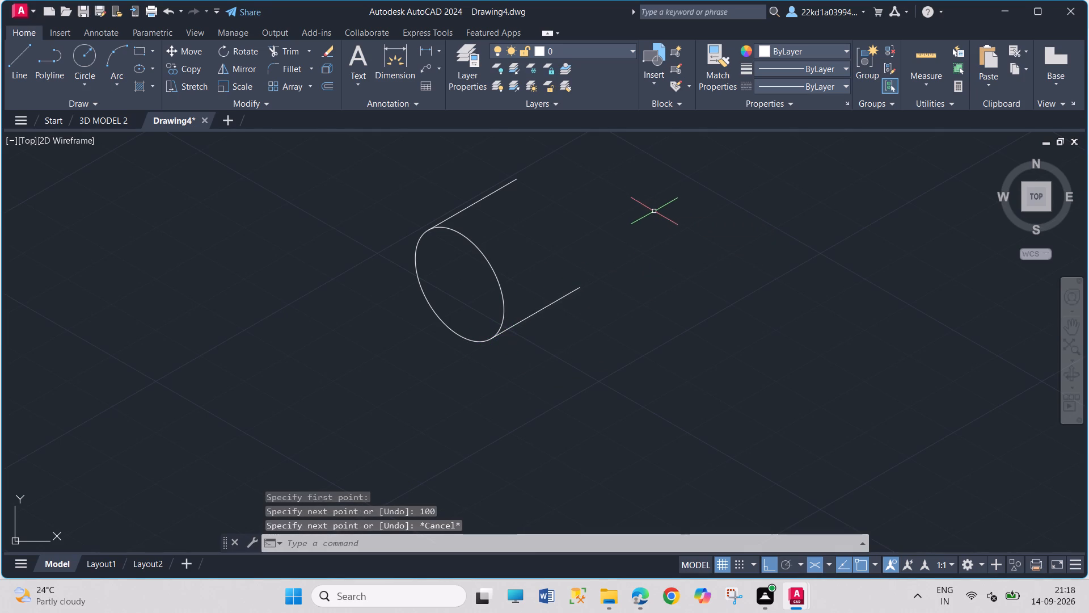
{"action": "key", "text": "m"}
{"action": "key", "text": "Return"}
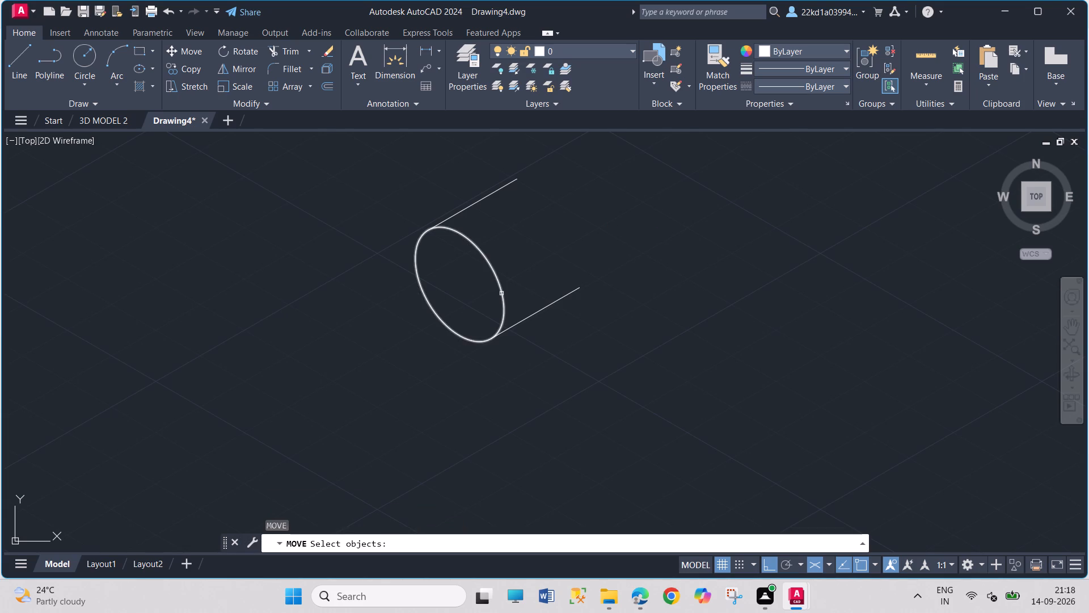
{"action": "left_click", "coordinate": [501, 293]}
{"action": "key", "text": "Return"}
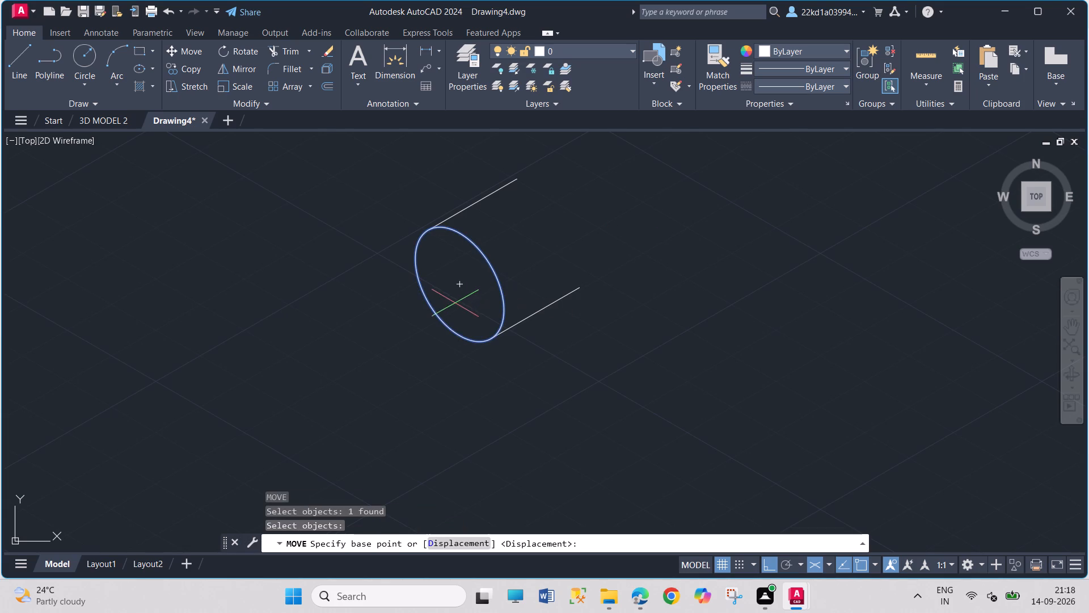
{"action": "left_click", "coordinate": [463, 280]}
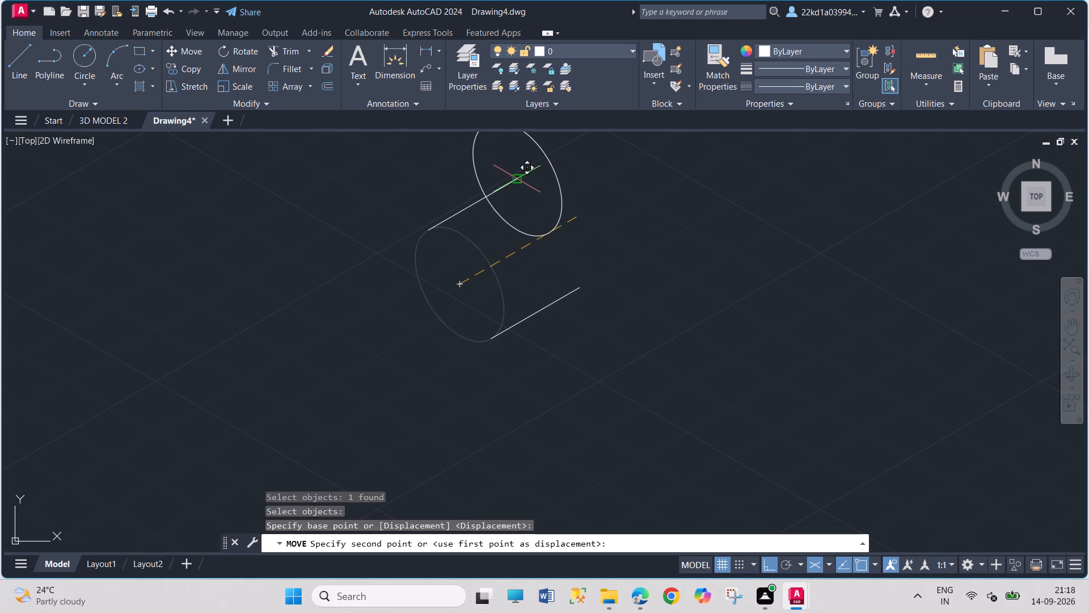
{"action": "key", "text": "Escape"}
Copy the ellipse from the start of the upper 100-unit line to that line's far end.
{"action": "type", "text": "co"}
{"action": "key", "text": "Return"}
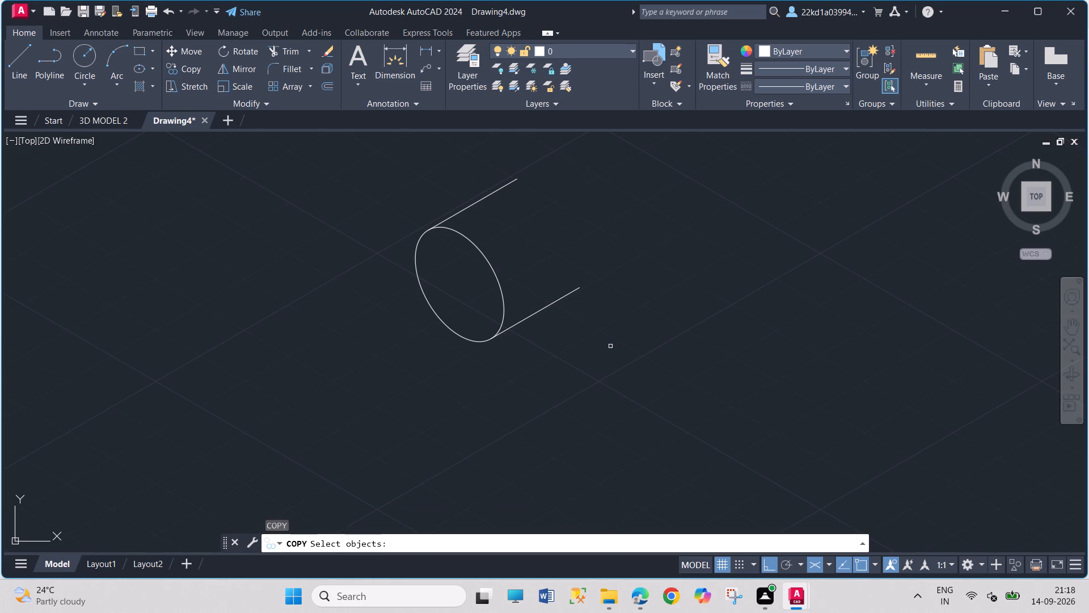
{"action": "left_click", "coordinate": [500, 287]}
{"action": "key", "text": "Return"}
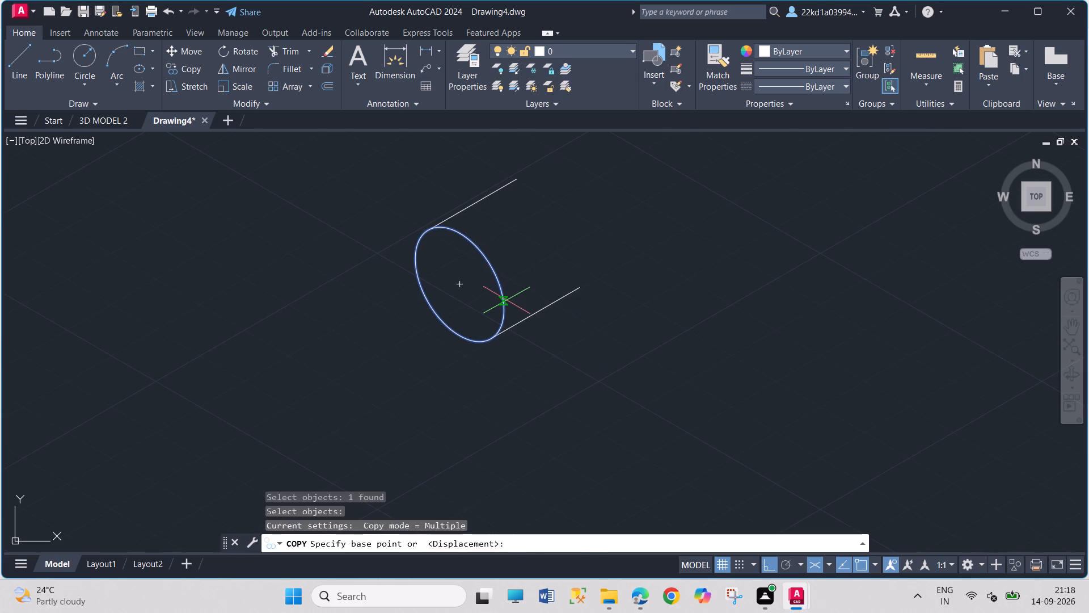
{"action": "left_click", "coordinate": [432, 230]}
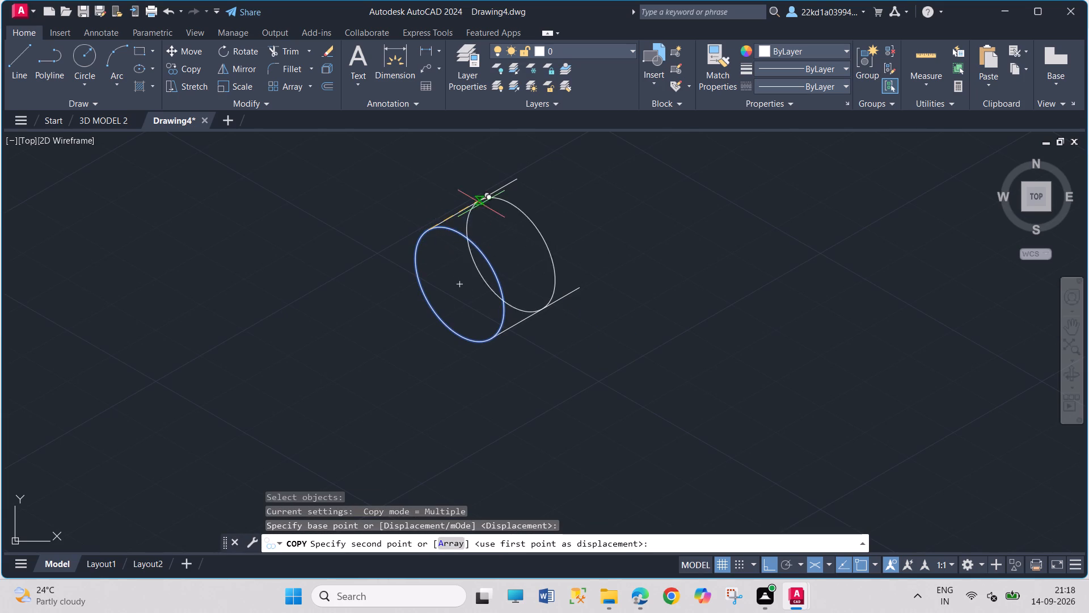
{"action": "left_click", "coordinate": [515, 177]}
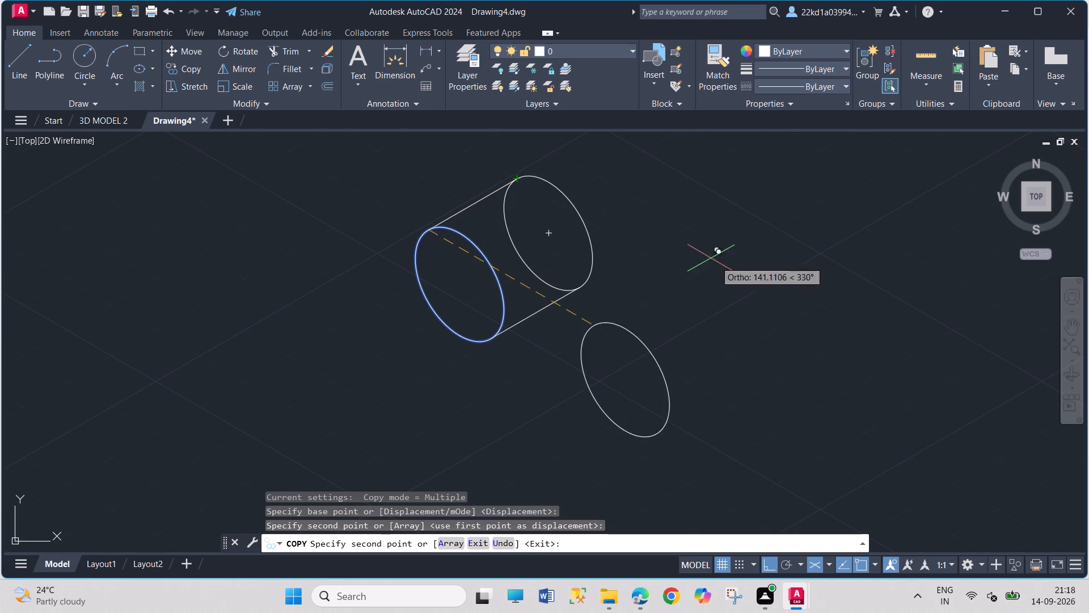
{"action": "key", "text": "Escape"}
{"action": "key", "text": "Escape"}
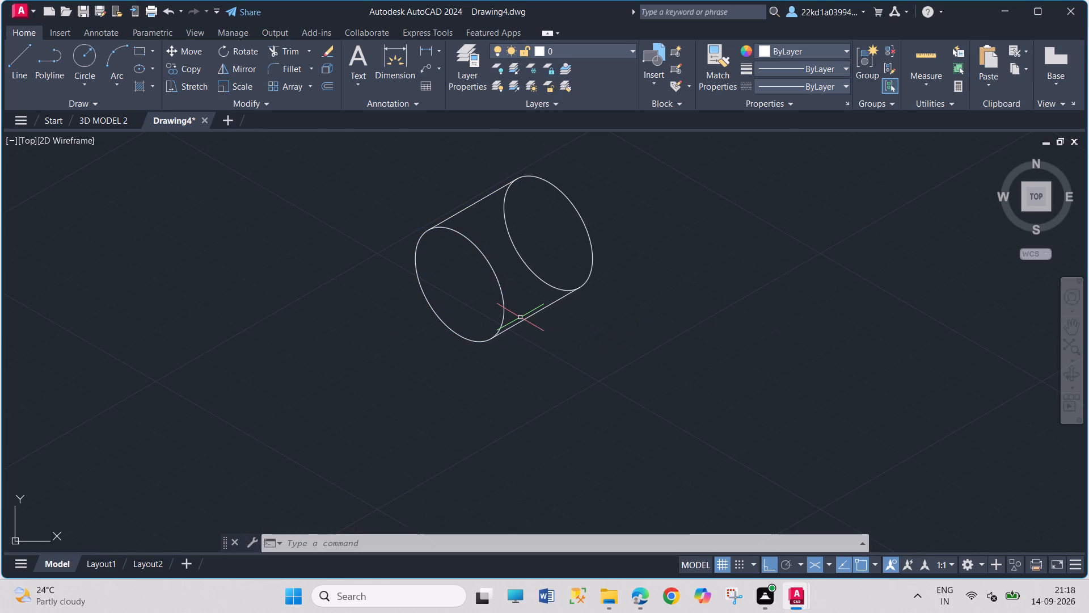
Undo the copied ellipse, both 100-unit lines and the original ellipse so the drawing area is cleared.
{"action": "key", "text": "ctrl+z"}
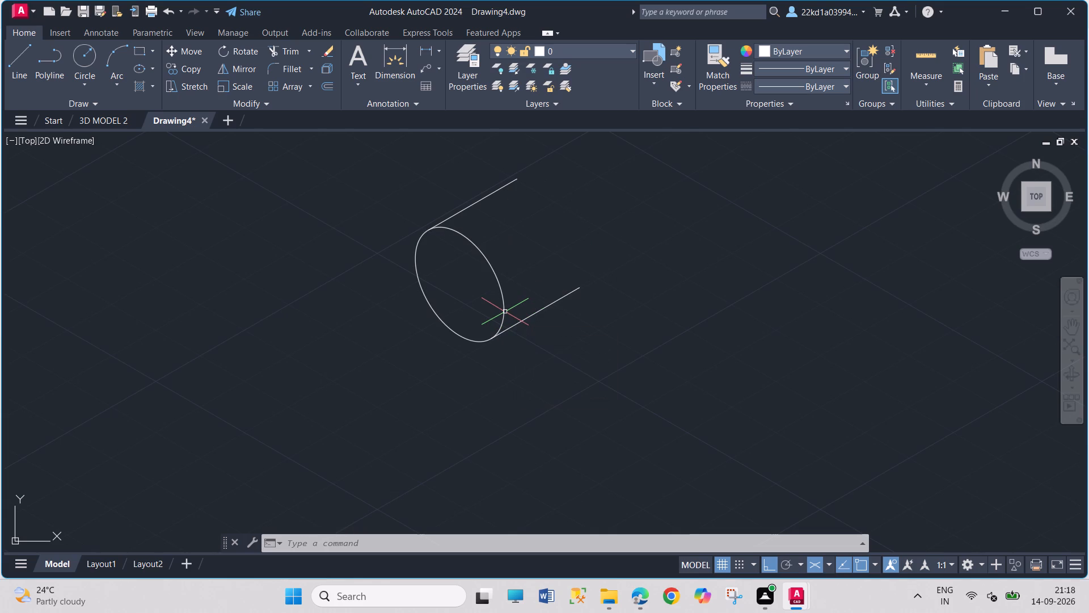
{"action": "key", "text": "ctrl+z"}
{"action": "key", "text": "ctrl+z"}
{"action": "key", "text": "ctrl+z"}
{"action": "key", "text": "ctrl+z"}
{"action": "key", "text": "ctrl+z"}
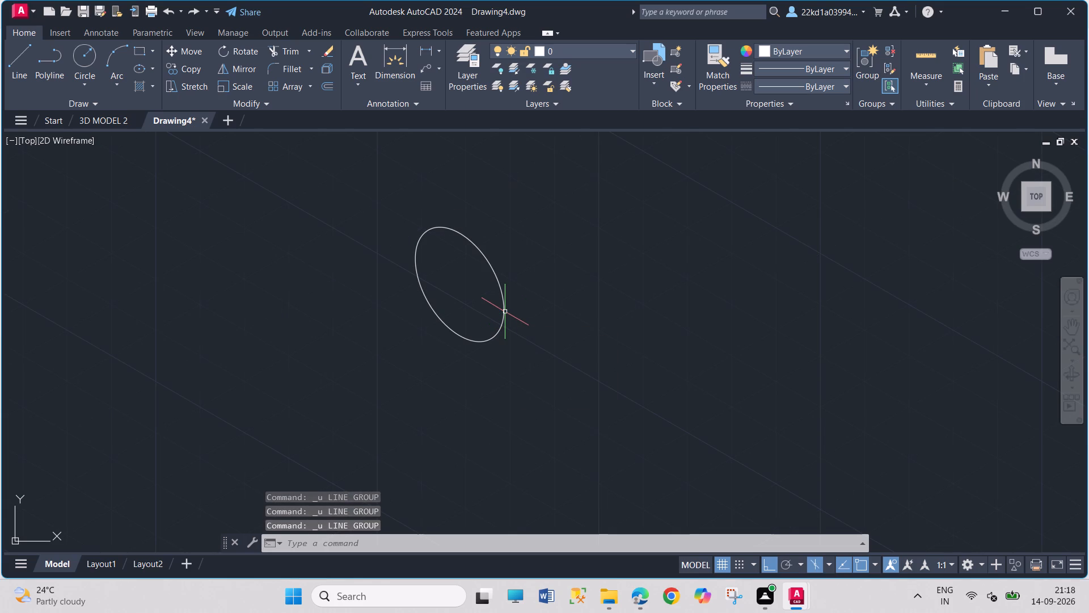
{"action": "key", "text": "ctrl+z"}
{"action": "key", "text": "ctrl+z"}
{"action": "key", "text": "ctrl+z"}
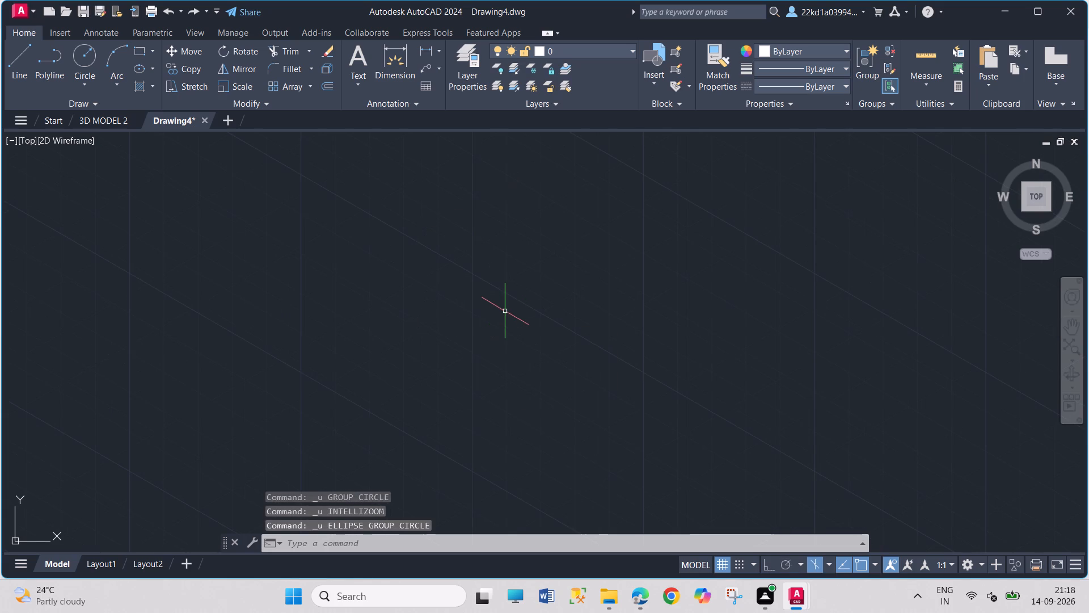
Close Drawing4 without saving it and return to the 3D MODEL 2 drawing.
{"action": "left_click", "coordinate": [200, 123]}
{"action": "left_click", "coordinate": [204, 122]}
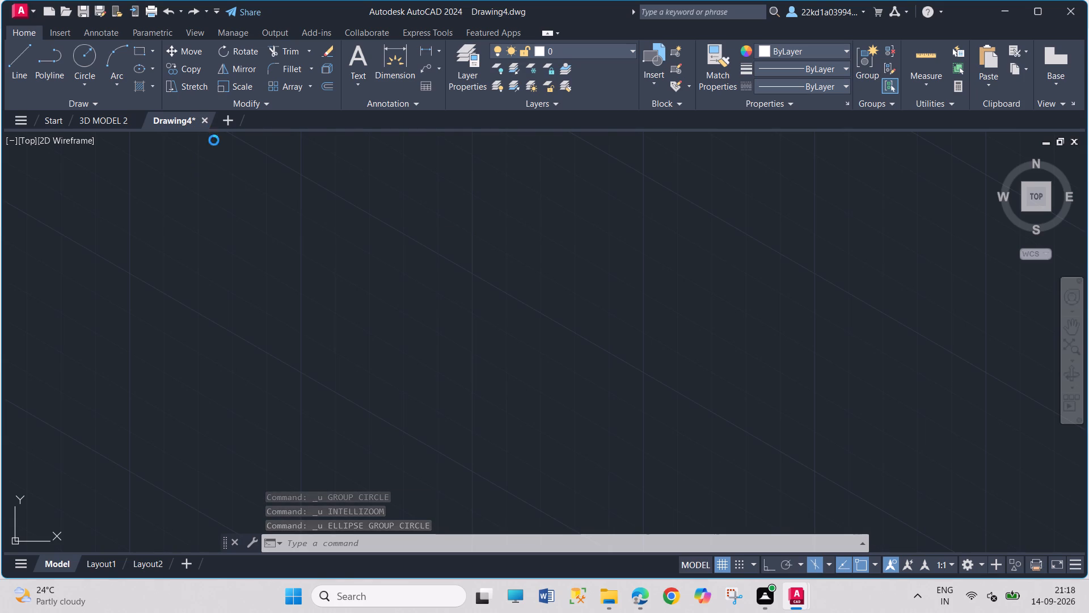
{"action": "left_click", "coordinate": [534, 321]}
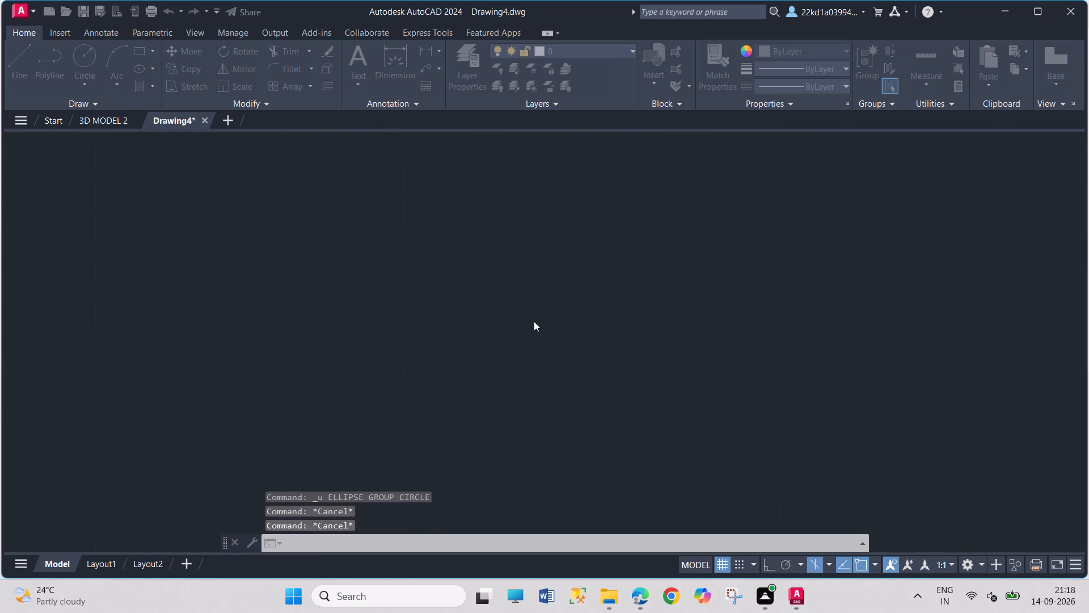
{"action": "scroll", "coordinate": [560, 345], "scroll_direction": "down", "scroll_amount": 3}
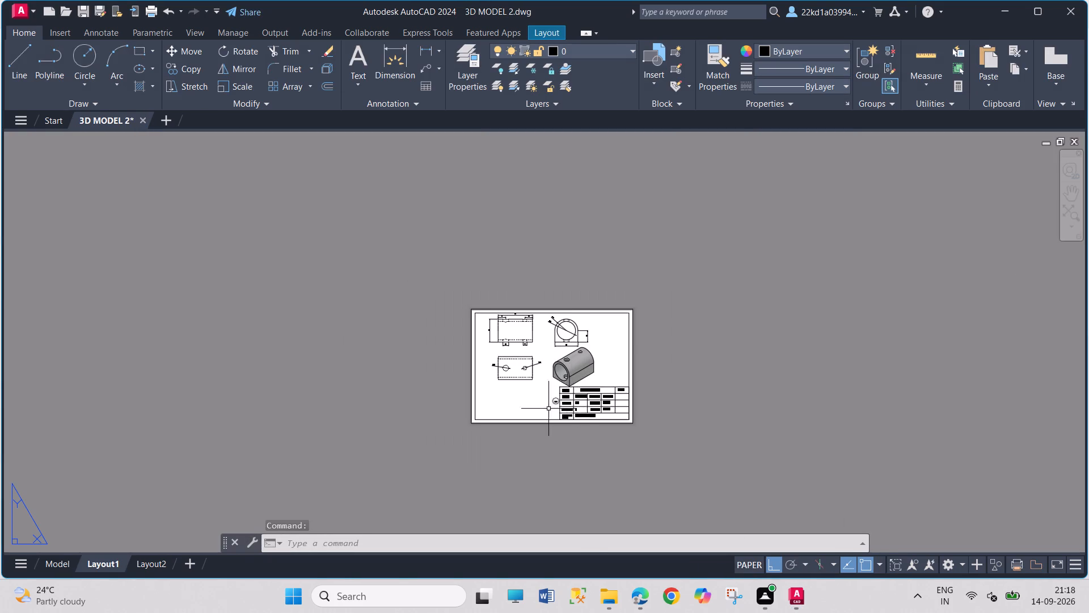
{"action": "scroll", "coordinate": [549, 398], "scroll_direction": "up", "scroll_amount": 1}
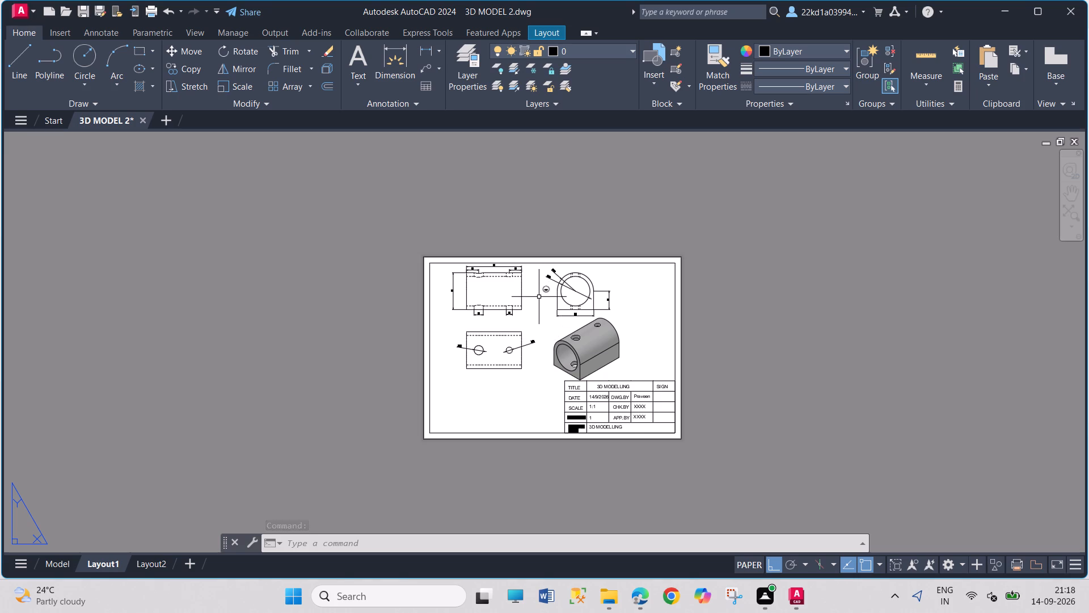
Look over the orthographic views, isometric view and title block on the 3D MODEL 2 layout sheet.
{"action": "scroll", "coordinate": [539, 297], "scroll_direction": "up", "scroll_amount": 1}
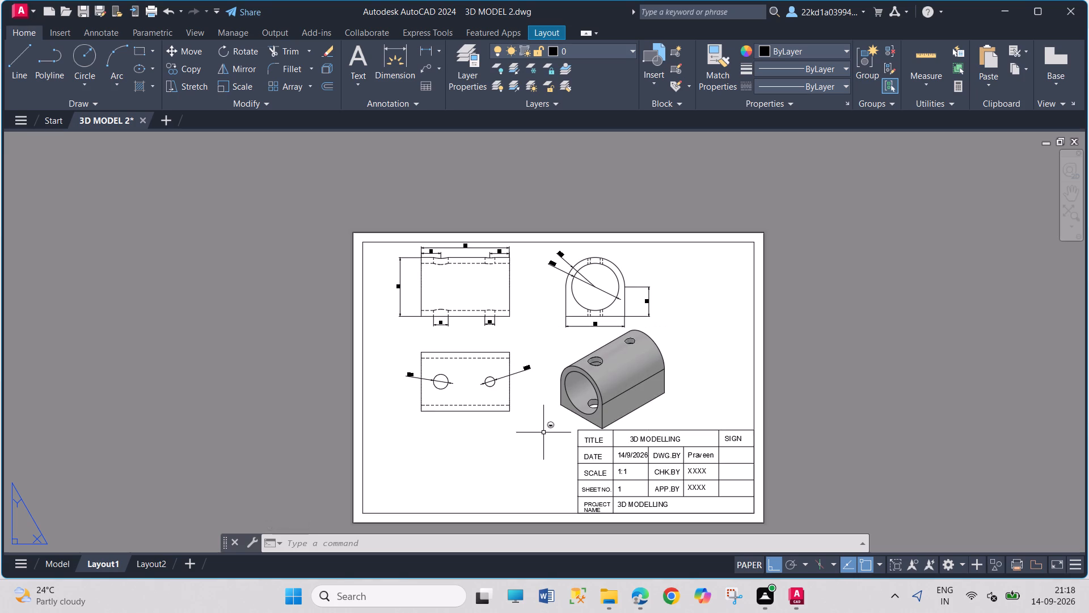
{"action": "left_click", "coordinate": [597, 33]}
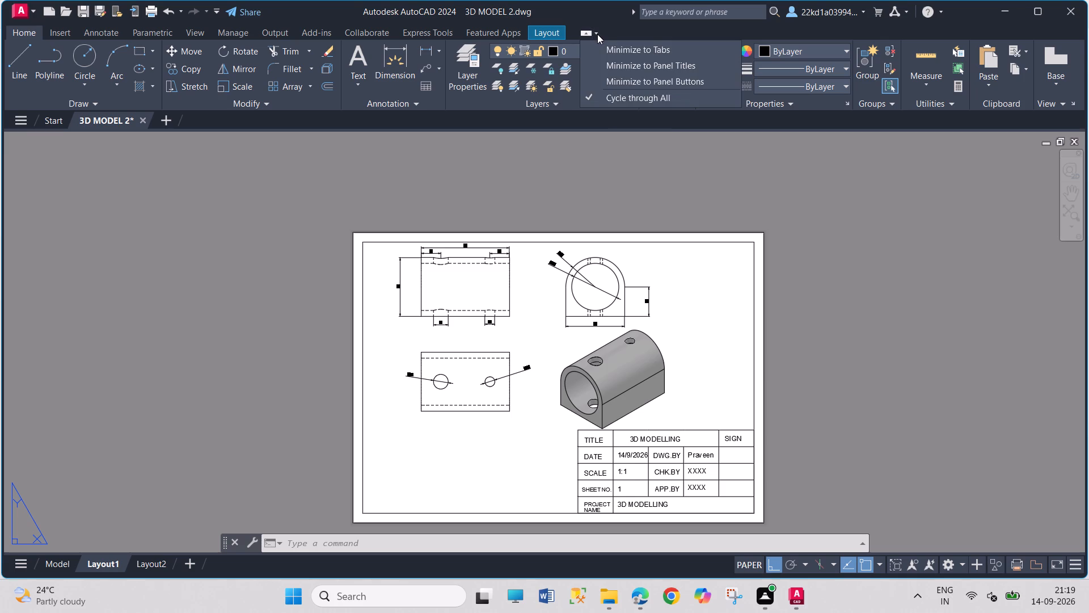
{"action": "left_click", "coordinate": [630, 158]}
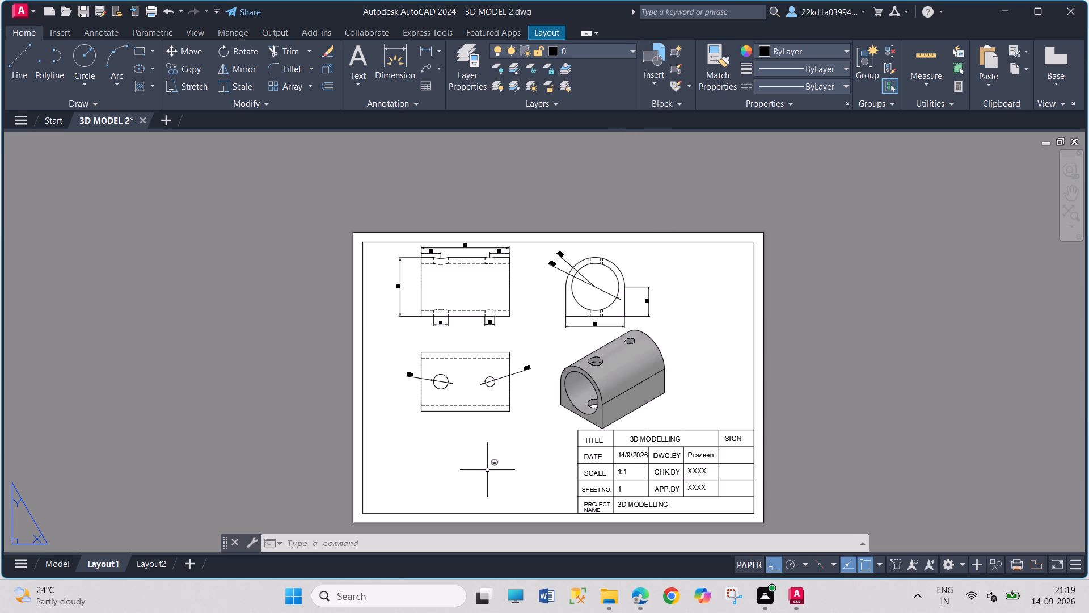
{"action": "scroll", "coordinate": [487, 470], "scroll_direction": "up", "scroll_amount": 1}
{"action": "scroll", "coordinate": [501, 463], "scroll_direction": "down", "scroll_amount": 1}
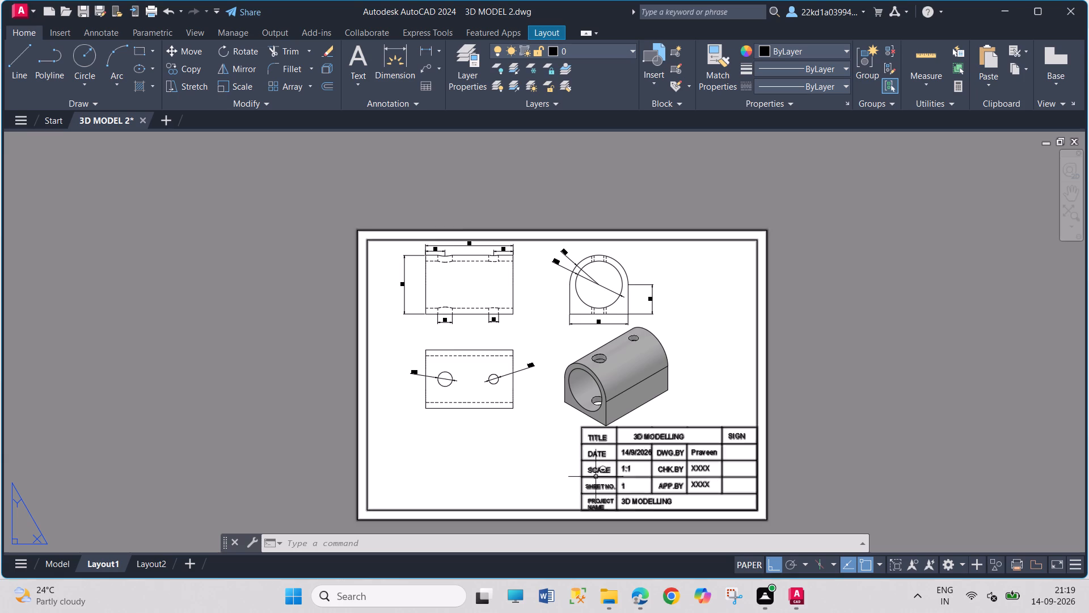
{"action": "scroll", "coordinate": [640, 530], "scroll_direction": "up", "scroll_amount": 1}
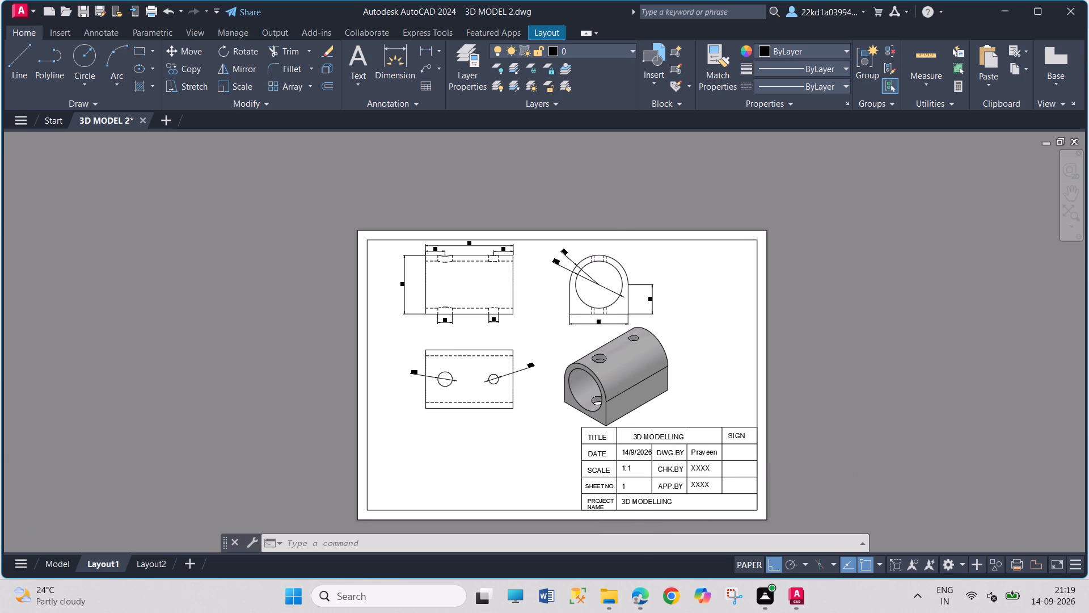
{"action": "scroll", "coordinate": [643, 488], "scroll_direction": "down", "scroll_amount": 2}
{"action": "scroll", "coordinate": [639, 493], "scroll_direction": "up", "scroll_amount": 1}
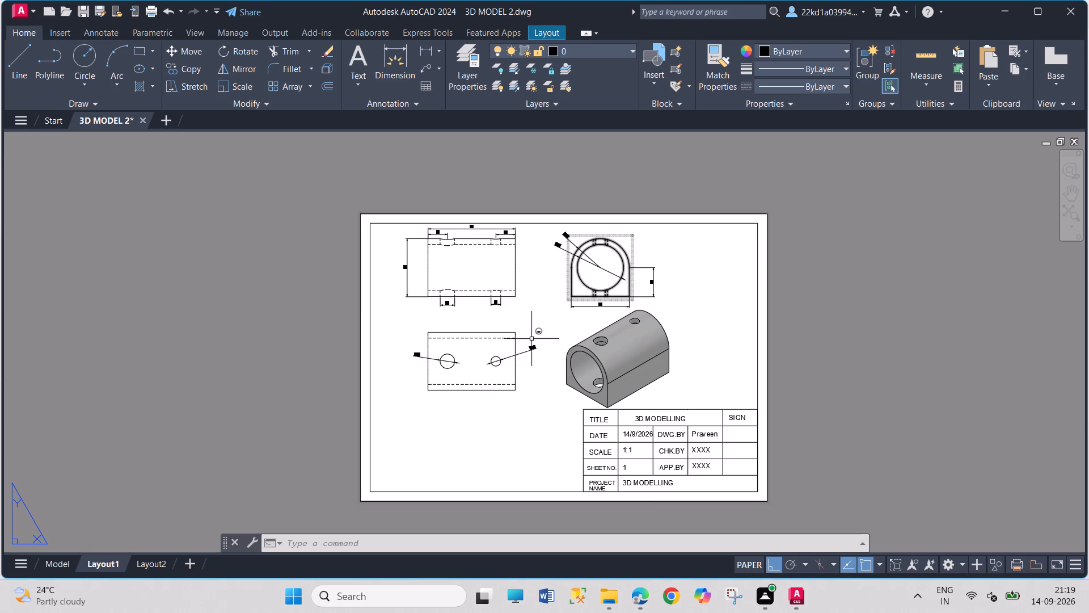
{"action": "scroll", "coordinate": [530, 356], "scroll_direction": "up", "scroll_amount": 2}
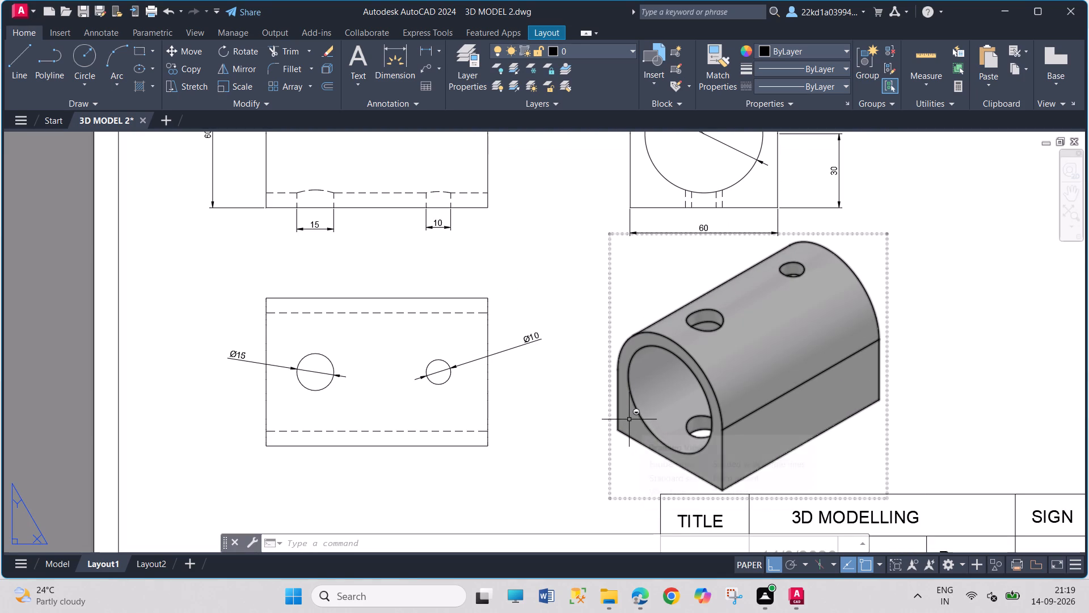
{"action": "scroll", "coordinate": [629, 419], "scroll_direction": "down", "scroll_amount": 2}
{"action": "scroll", "coordinate": [621, 475], "scroll_direction": "down", "scroll_amount": 1}
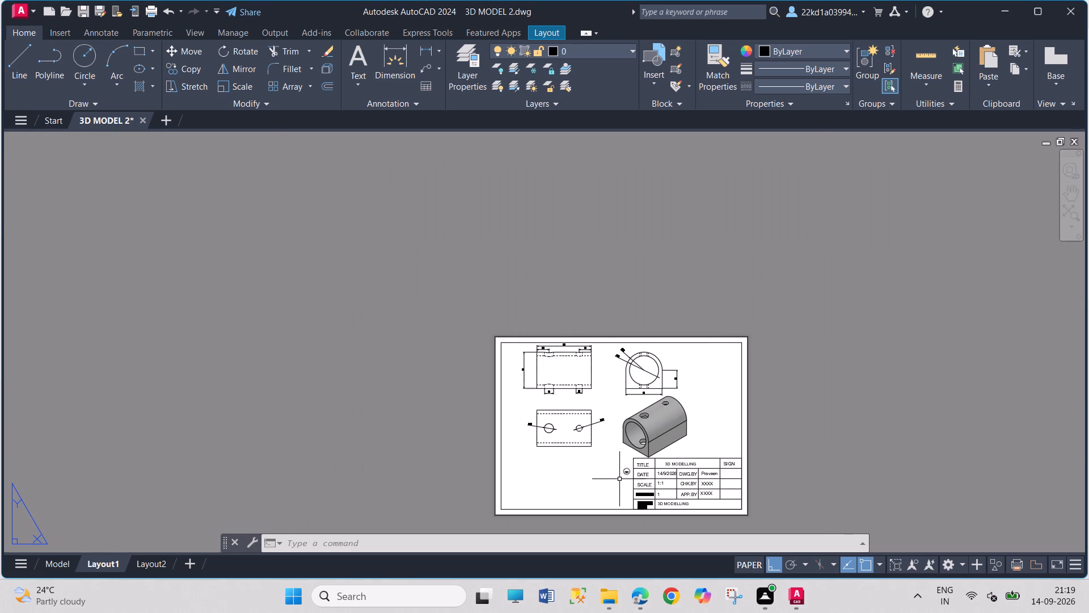
{"action": "scroll", "coordinate": [620, 488], "scroll_direction": "up", "scroll_amount": 1}
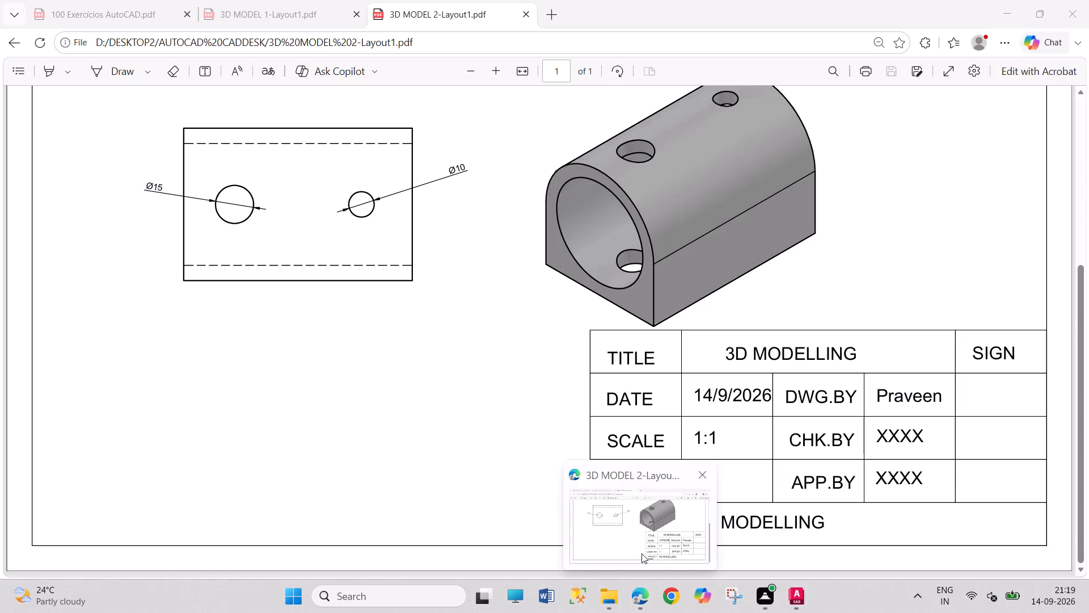
Switch to Microsoft Edge and examine the bracket exercise on page 83 of the 100 Exercícios AutoCAD PDF.
{"action": "left_click", "coordinate": [641, 553]}
{"action": "scroll", "coordinate": [640, 501], "scroll_direction": "down", "scroll_amount": 2}
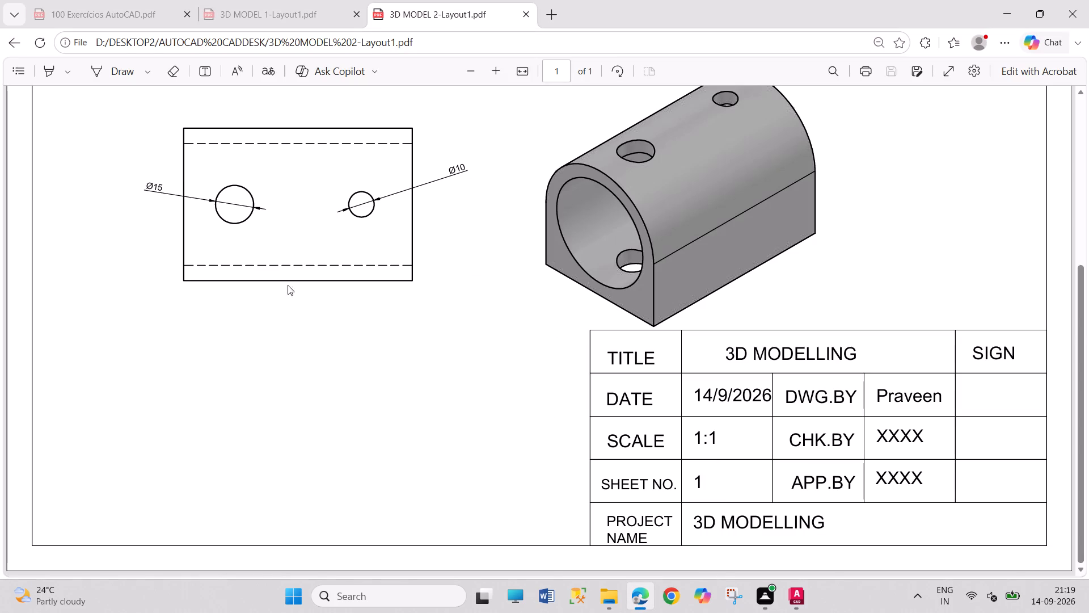
{"action": "left_click", "coordinate": [137, 0]}
{"action": "scroll", "coordinate": [379, 242], "scroll_direction": "down", "scroll_amount": 3}
{"action": "scroll", "coordinate": [381, 242], "scroll_direction": "up", "scroll_amount": 1}
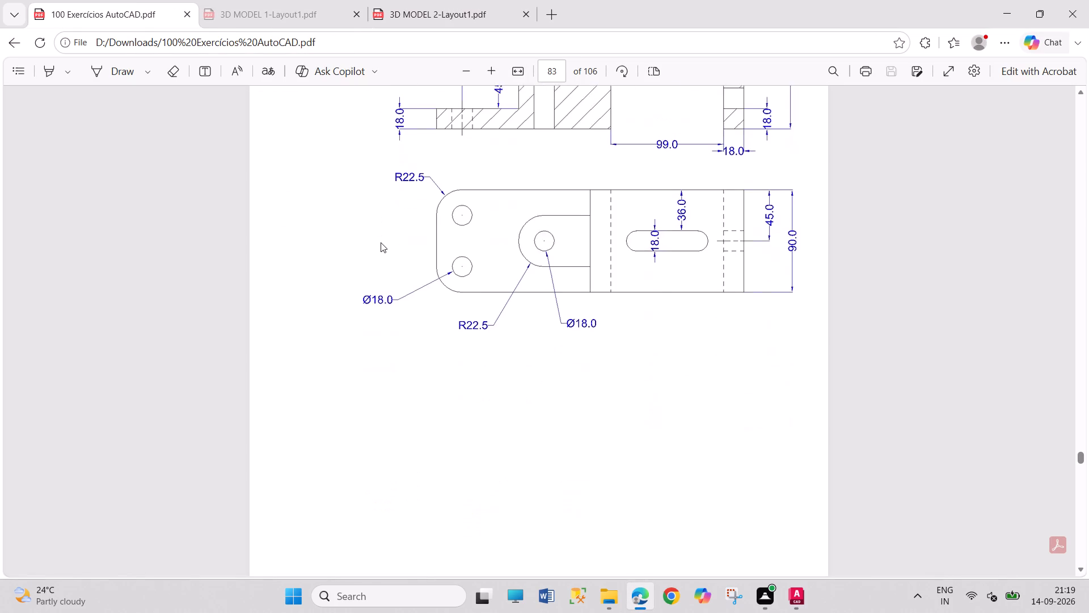
{"action": "scroll", "coordinate": [381, 242], "scroll_direction": "up", "scroll_amount": 2}
{"action": "scroll", "coordinate": [381, 243], "scroll_direction": "down", "scroll_amount": 1}
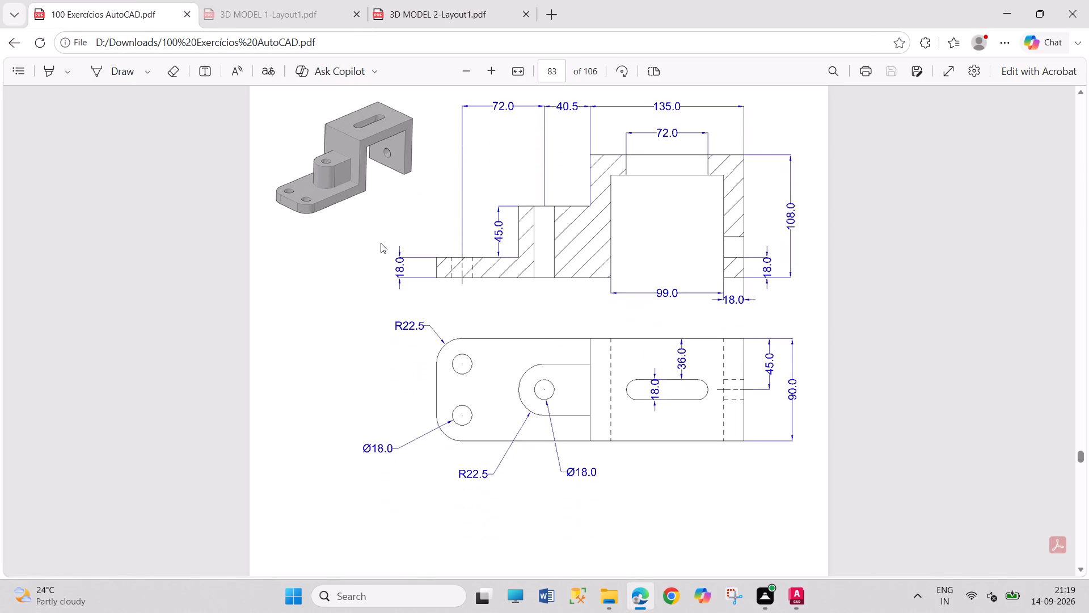
{"action": "scroll", "coordinate": [381, 243], "scroll_direction": "up", "scroll_amount": 1}
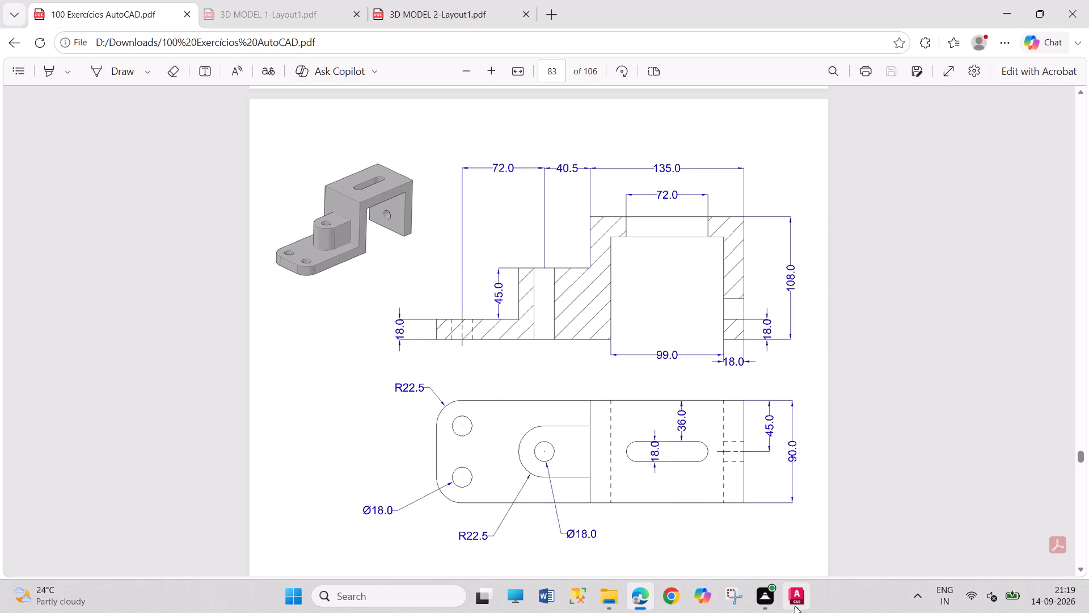
Switch back to AutoCAD and save the 3D MODEL 2 drawing.
{"action": "left_click", "coordinate": [795, 606]}
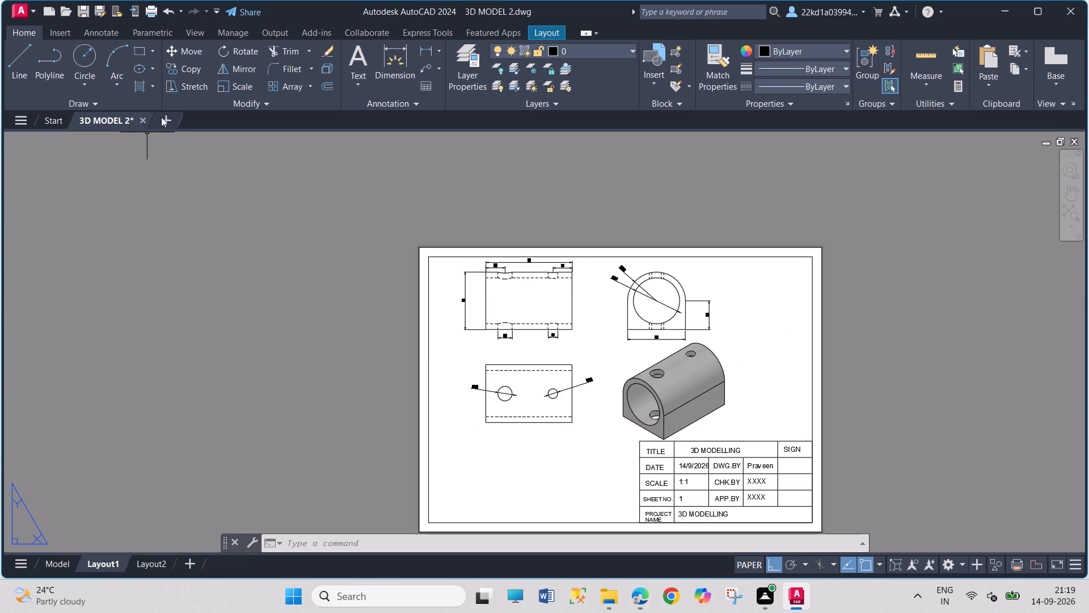
{"action": "key", "text": "ctrl+s"}
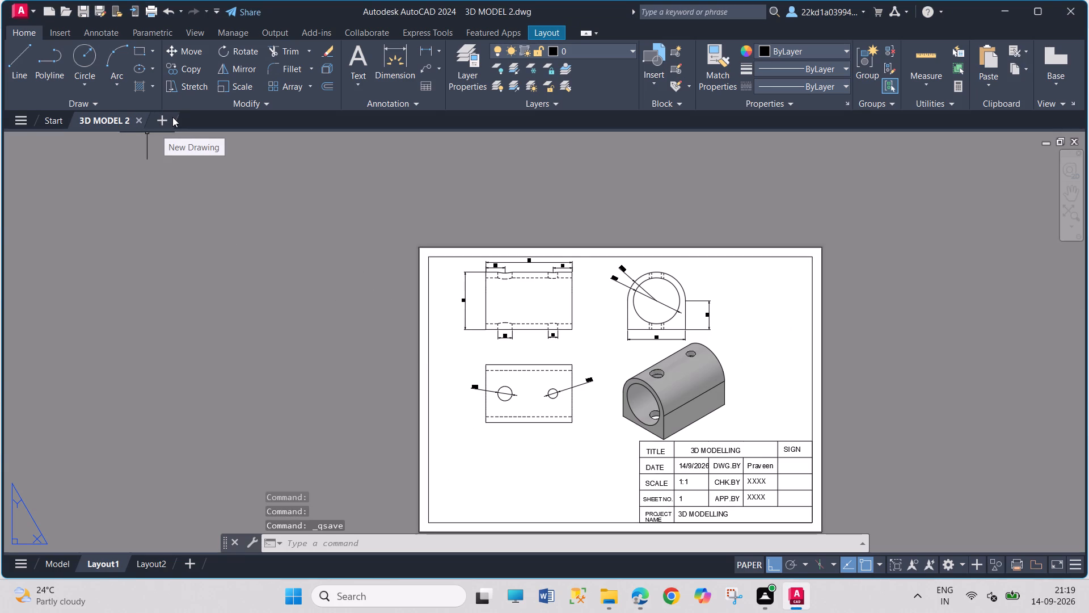
Create a new blank drawing.
{"action": "left_click", "coordinate": [172, 117]}
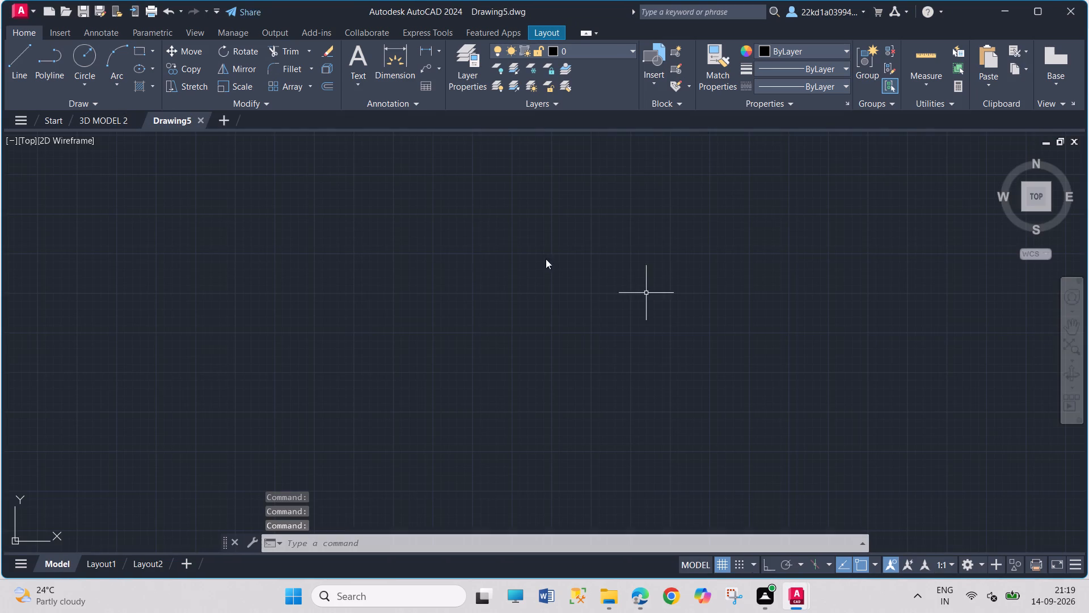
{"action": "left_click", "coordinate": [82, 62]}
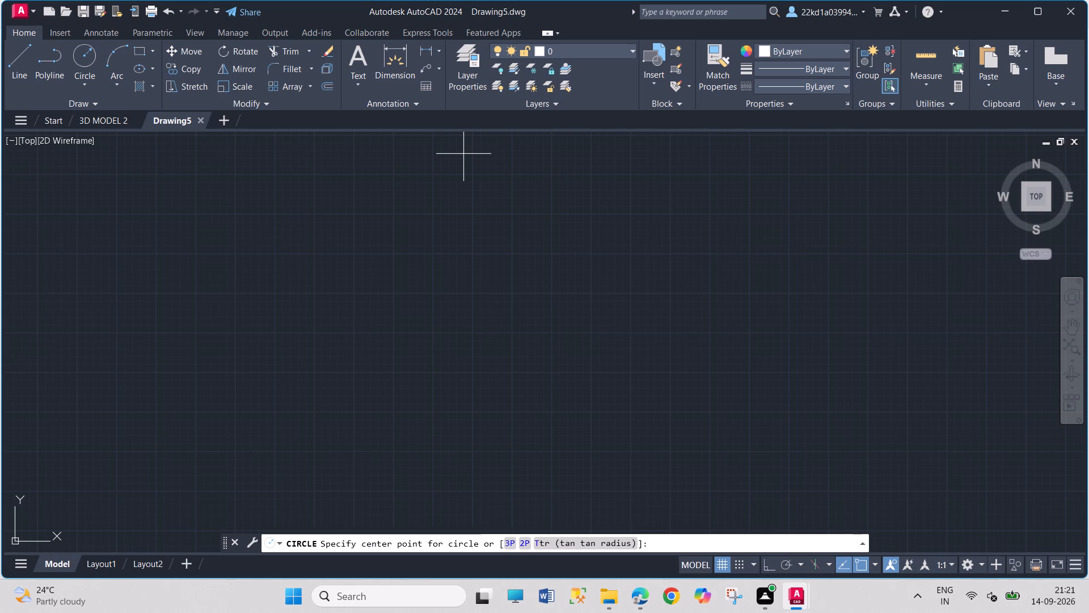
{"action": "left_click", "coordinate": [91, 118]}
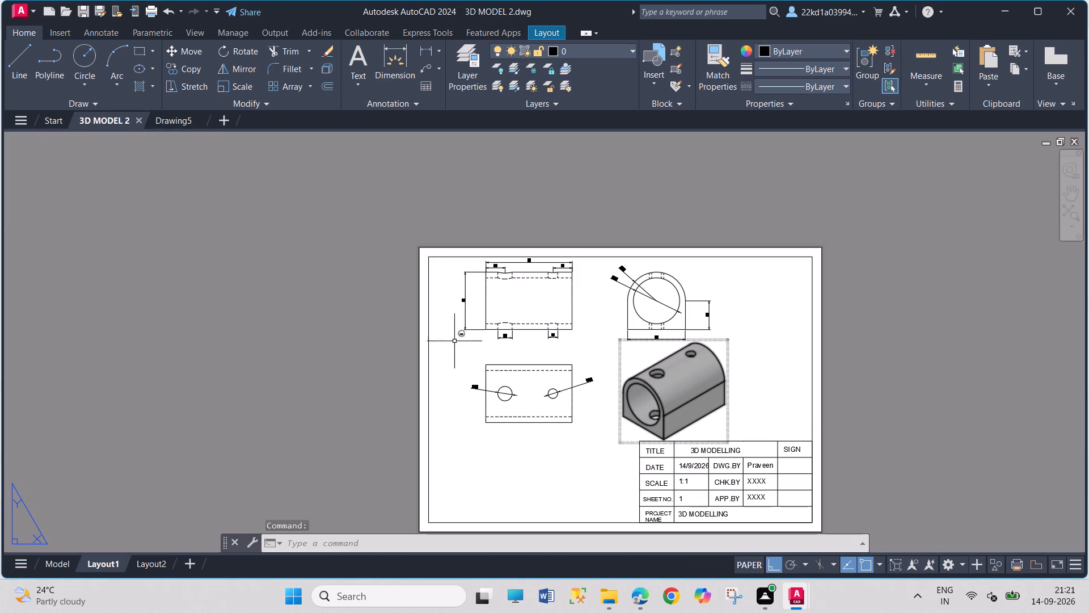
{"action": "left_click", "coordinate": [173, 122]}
Draw a circle of radius 20 in the upper-left part of the new drawing's model space.
{"action": "left_click", "coordinate": [91, 57]}
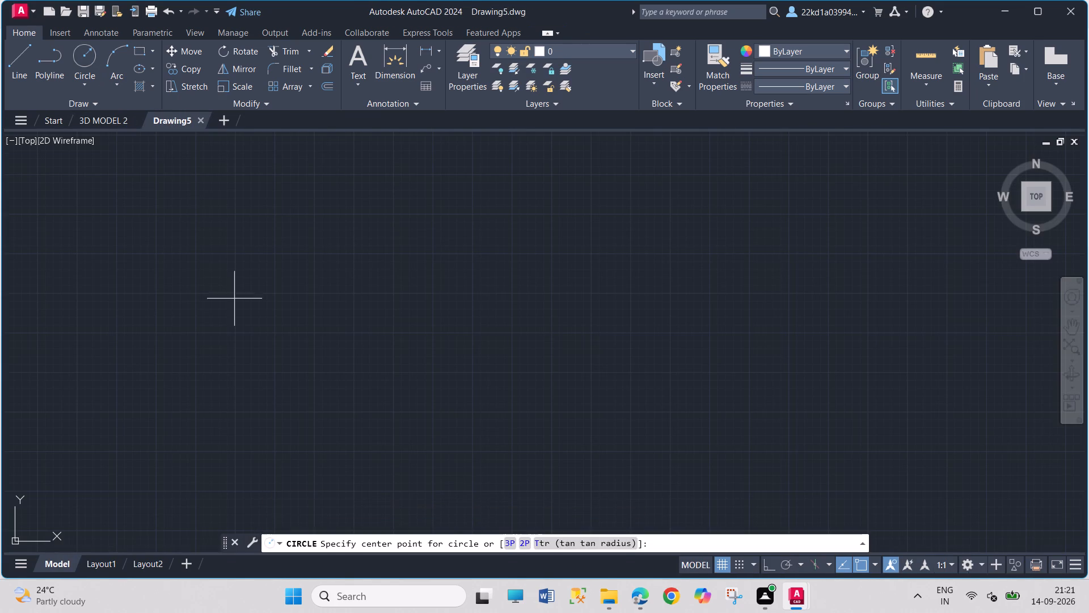
{"action": "left_click", "coordinate": [355, 243]}
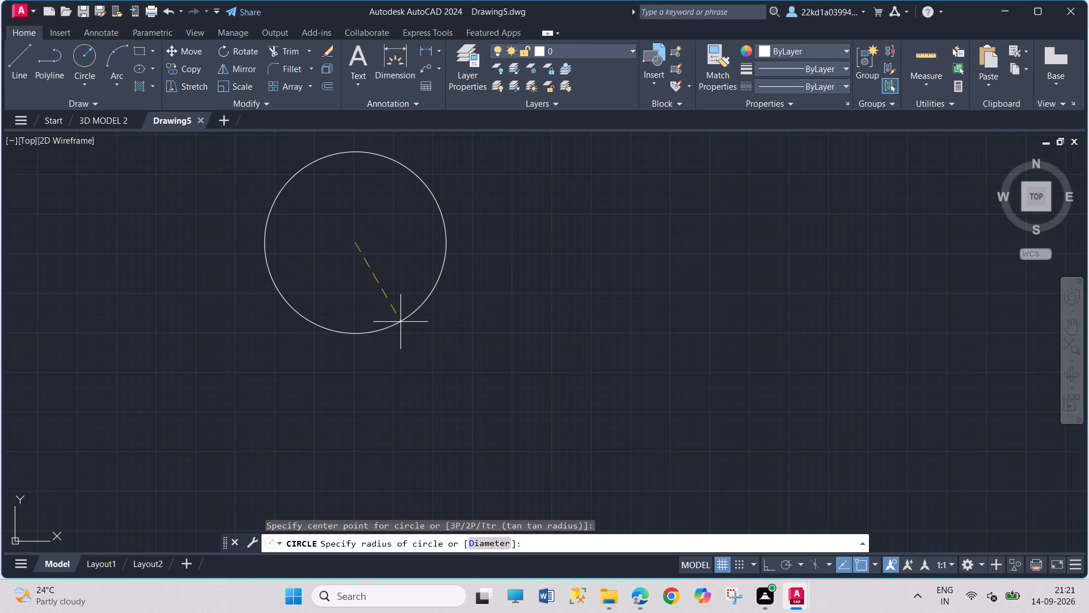
{"action": "type", "text": "20"}
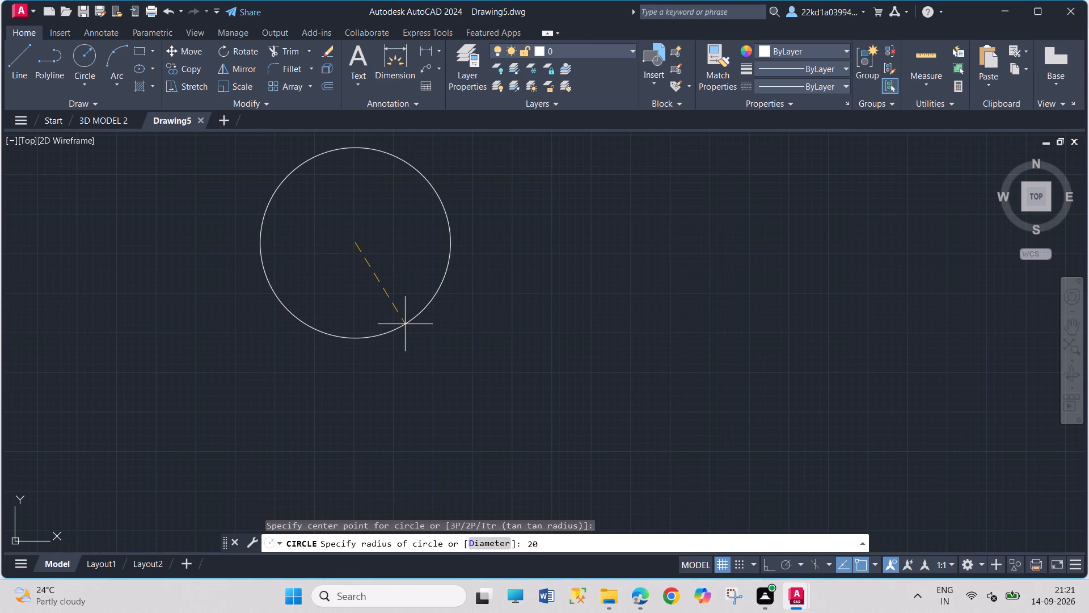
{"action": "key", "text": "Return"}
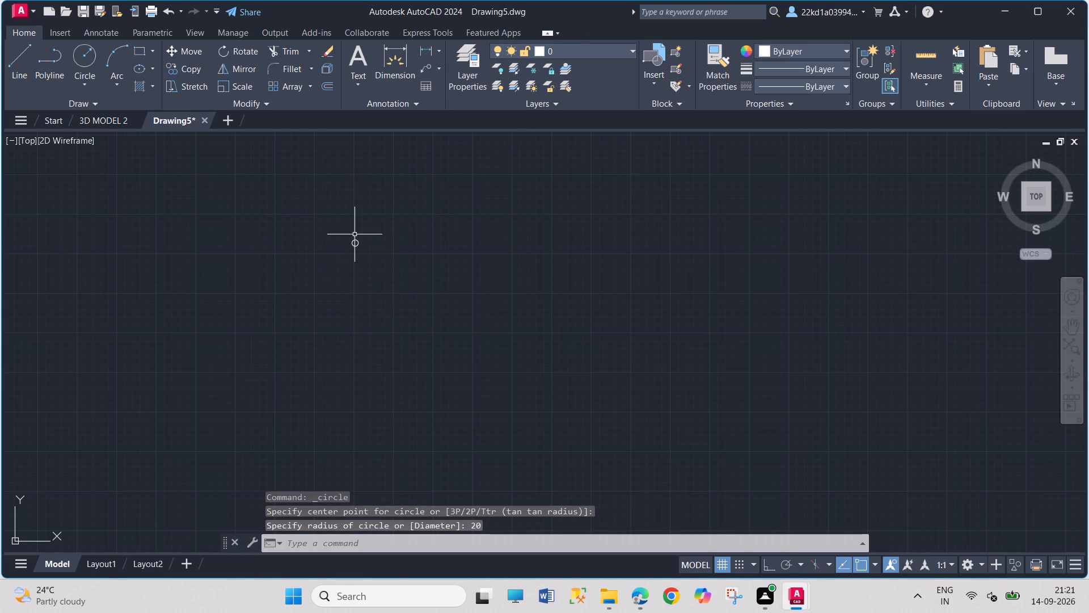
Turn on Ortho mode and draw a vertical line to the right of the circle, nearly as long as its diameter.
{"action": "scroll", "coordinate": [351, 246], "scroll_direction": "up", "scroll_amount": 5}
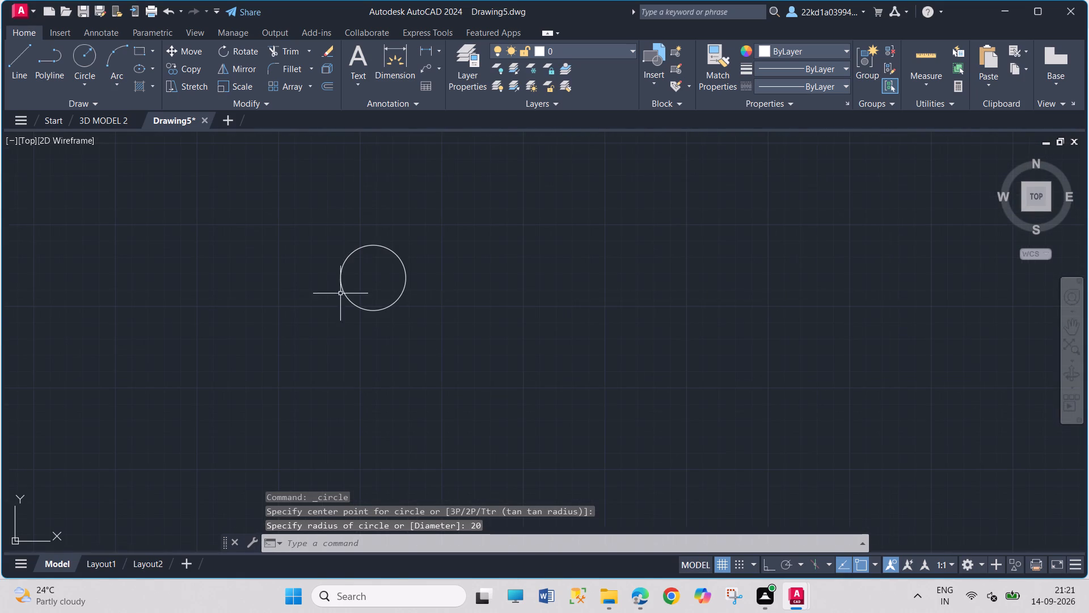
{"action": "scroll", "coordinate": [332, 268], "scroll_direction": "up", "scroll_amount": 2}
{"action": "left_click", "coordinate": [29, 62]}
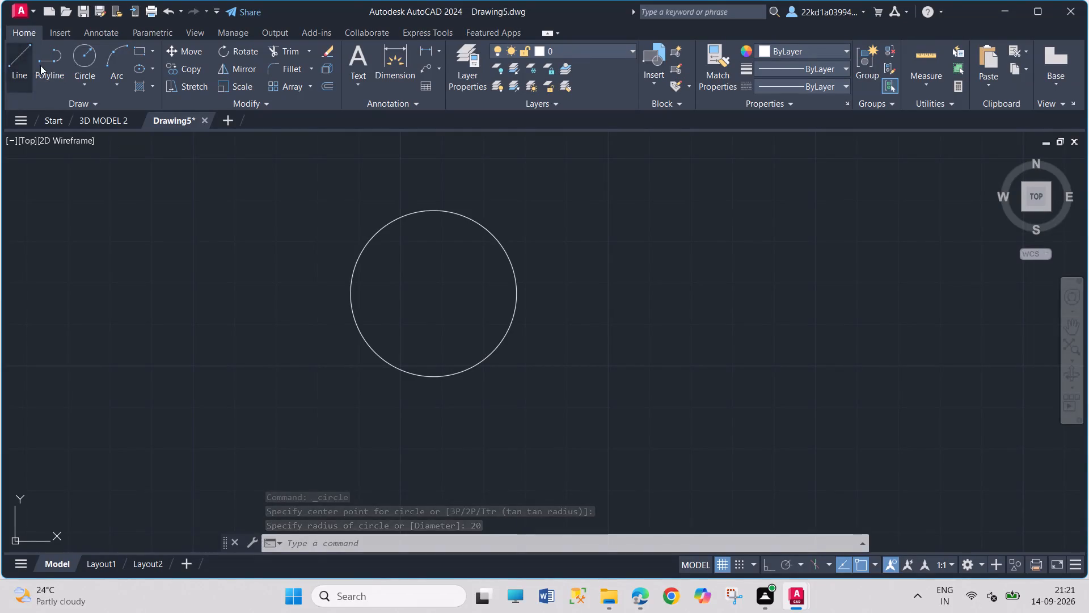
{"action": "left_click", "coordinate": [766, 562]}
{"action": "left_click", "coordinate": [731, 200]}
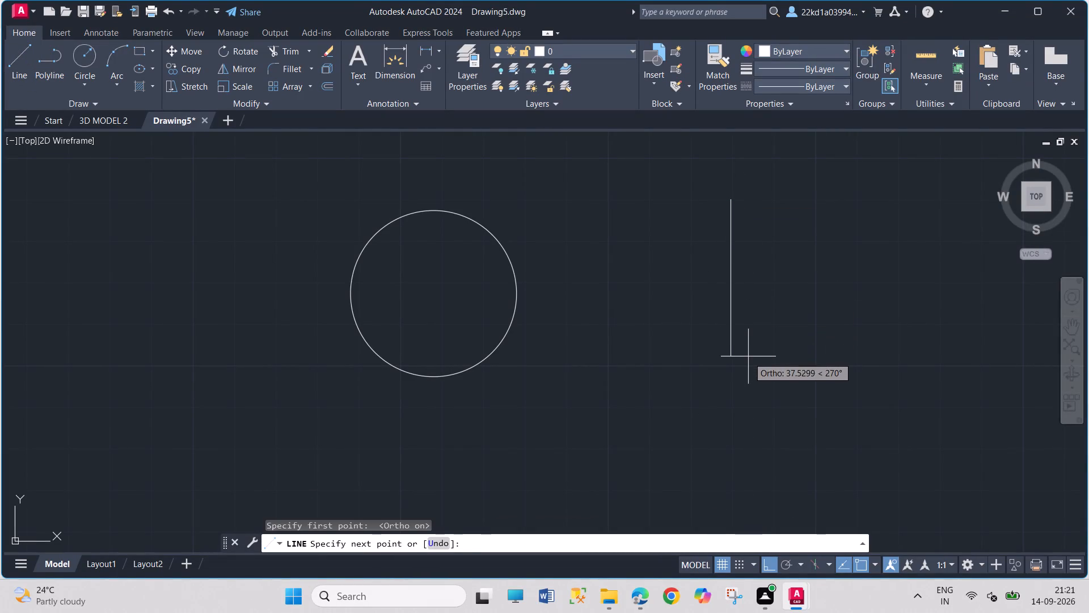
{"action": "key", "text": "Escape"}
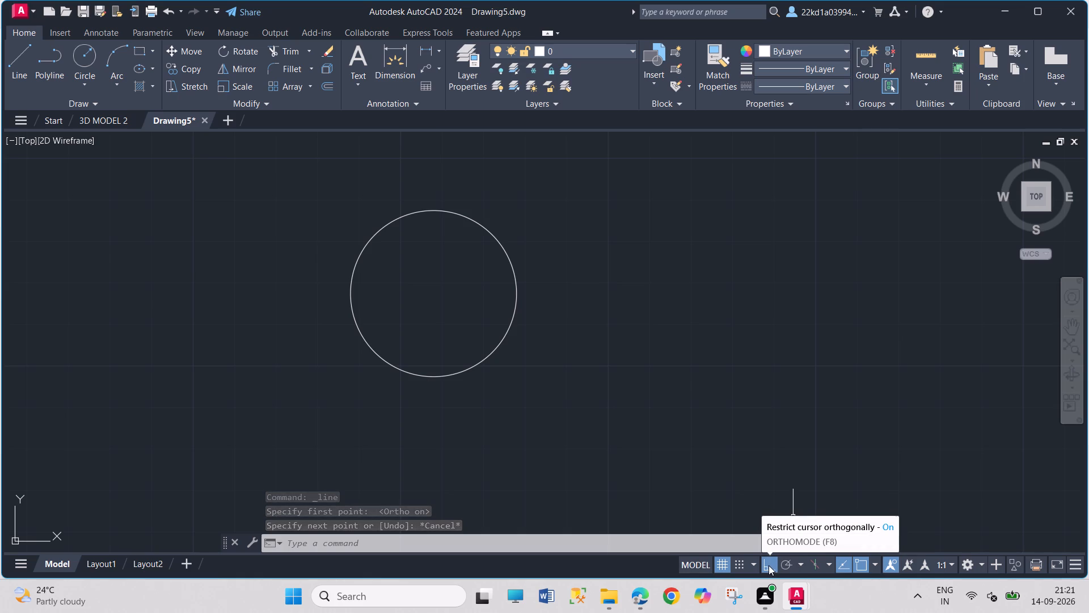
{"action": "left_click", "coordinate": [26, 69]}
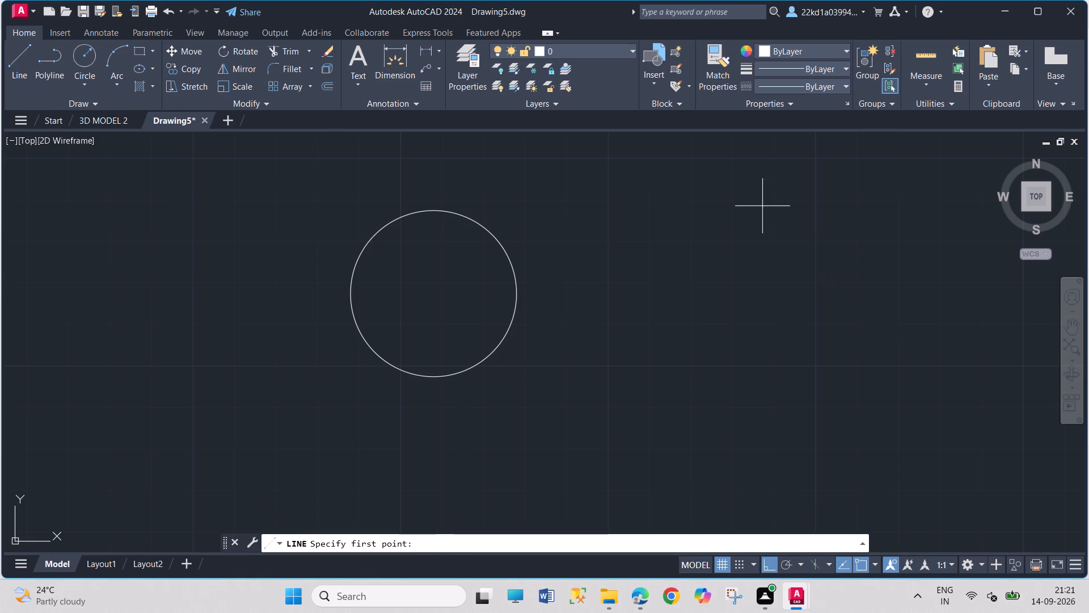
{"action": "left_click", "coordinate": [760, 200]}
{"action": "left_click", "coordinate": [780, 363]}
{"action": "key", "text": "Escape"}
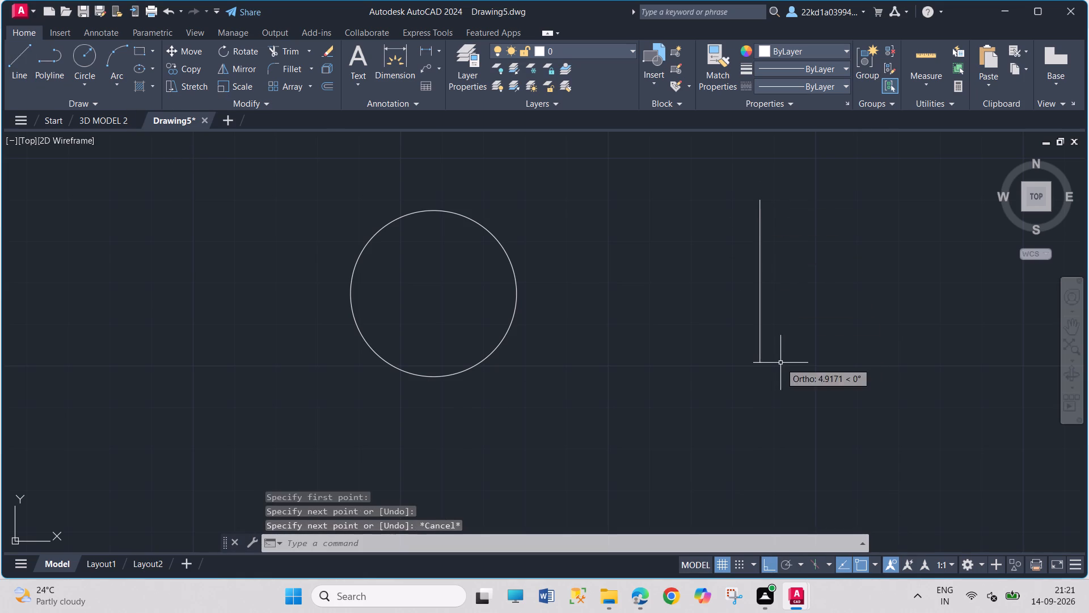
Draw a horizontal line through the lower end of the vertical line, extending to both sides of it.
{"action": "left_click_drag", "start_coordinate": [19, 58], "coordinate": [26, 59]}
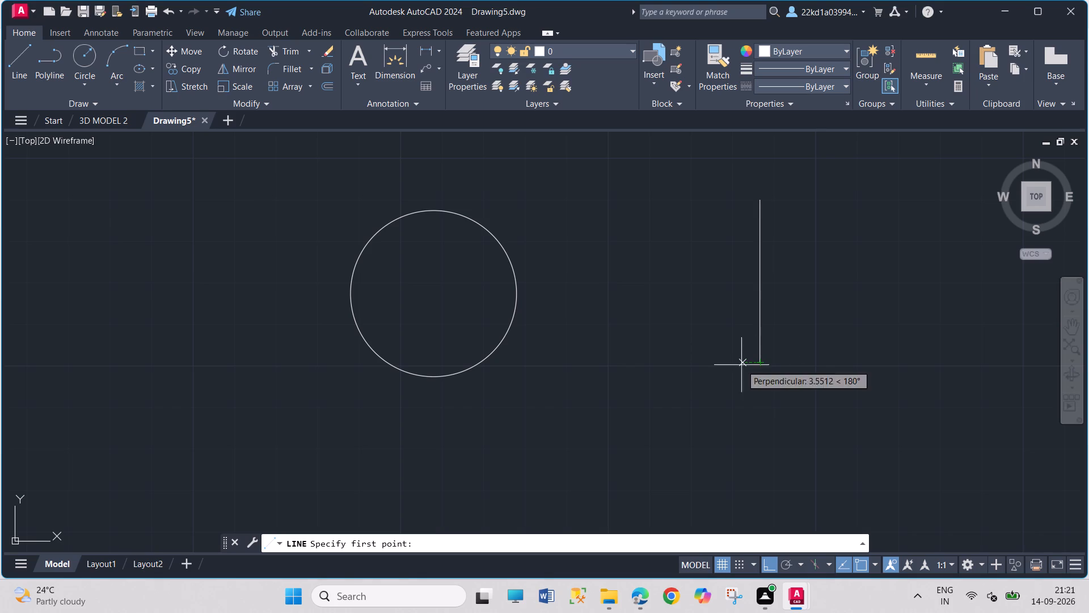
{"action": "left_click", "coordinate": [679, 369]}
{"action": "left_click", "coordinate": [859, 360]}
{"action": "key", "text": "Escape"}
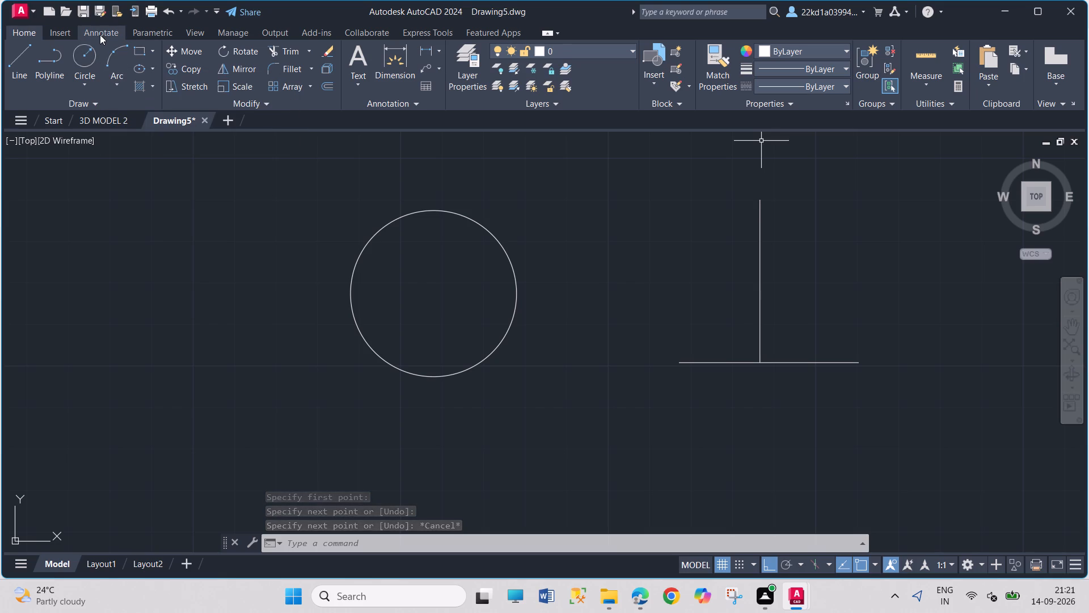
Draw a circle of radius about 13 centred where the vertical and horizontal lines meet.
{"action": "left_click", "coordinate": [87, 52]}
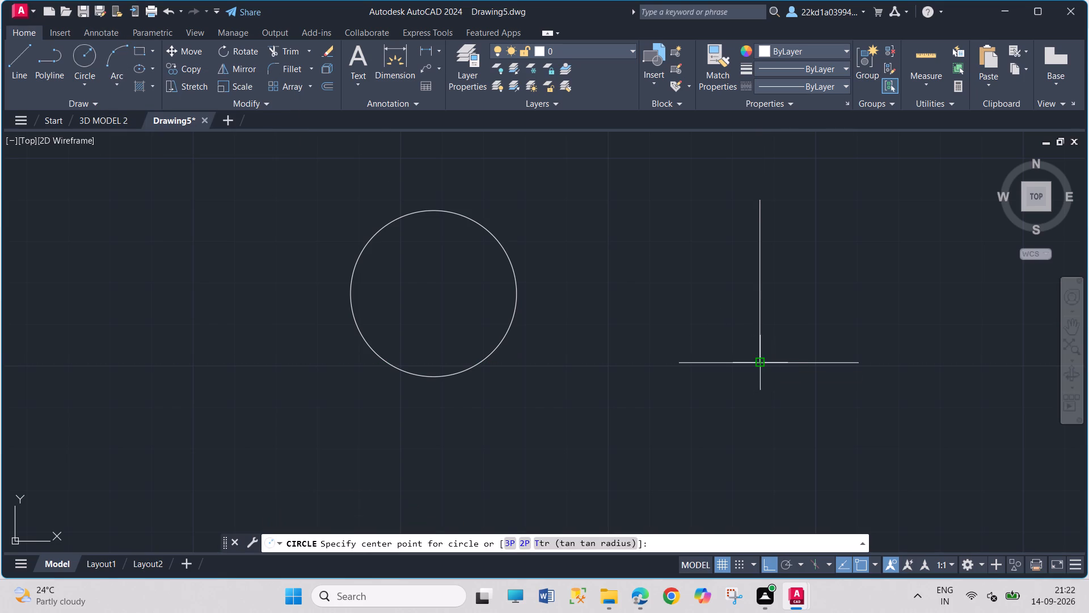
{"action": "left_click", "coordinate": [762, 366]}
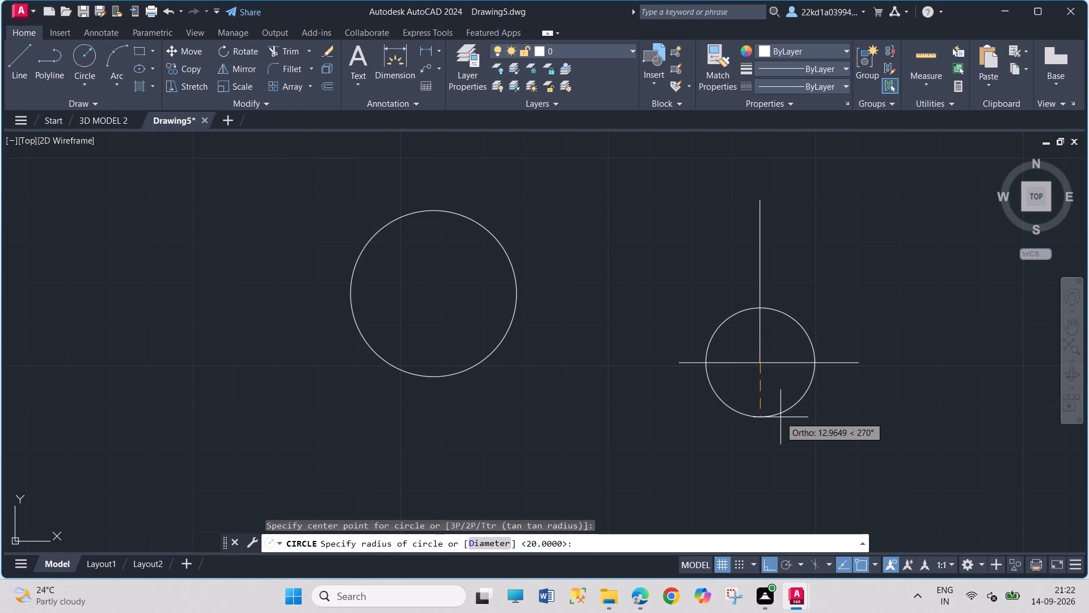
{"action": "left_click", "coordinate": [783, 417]}
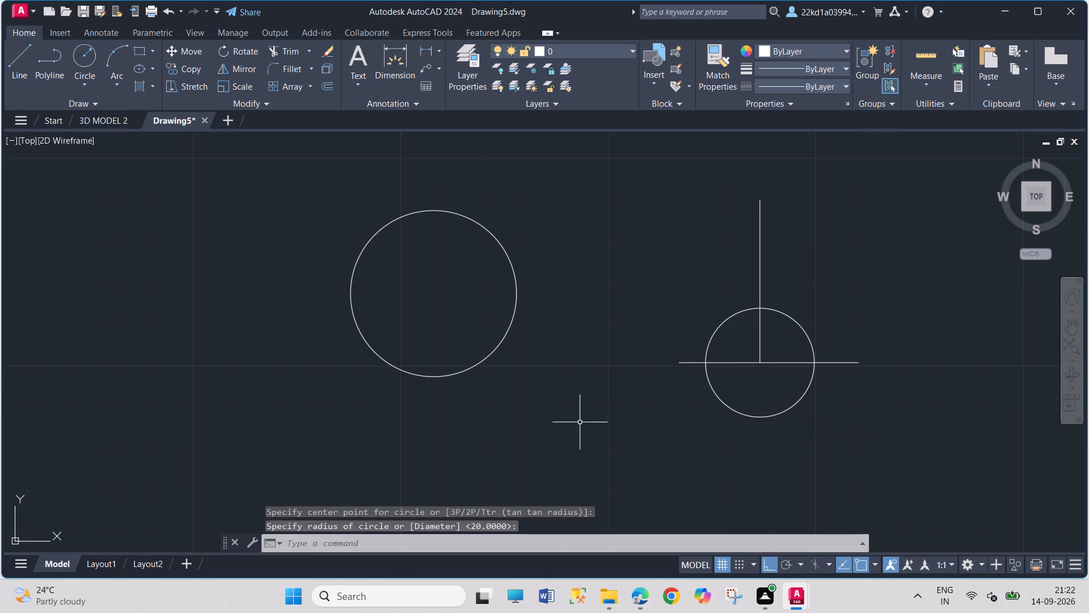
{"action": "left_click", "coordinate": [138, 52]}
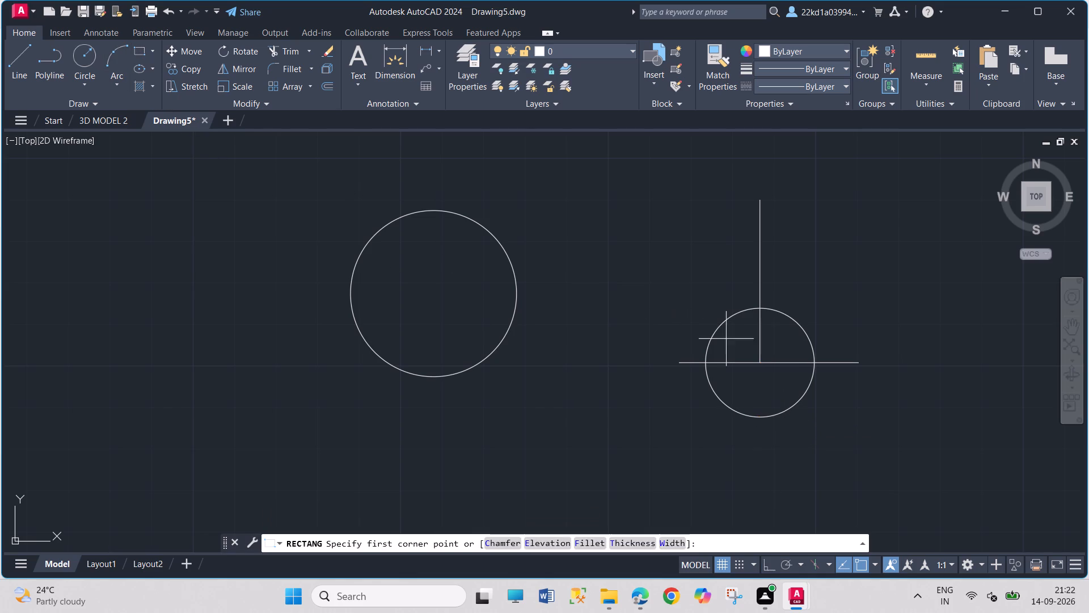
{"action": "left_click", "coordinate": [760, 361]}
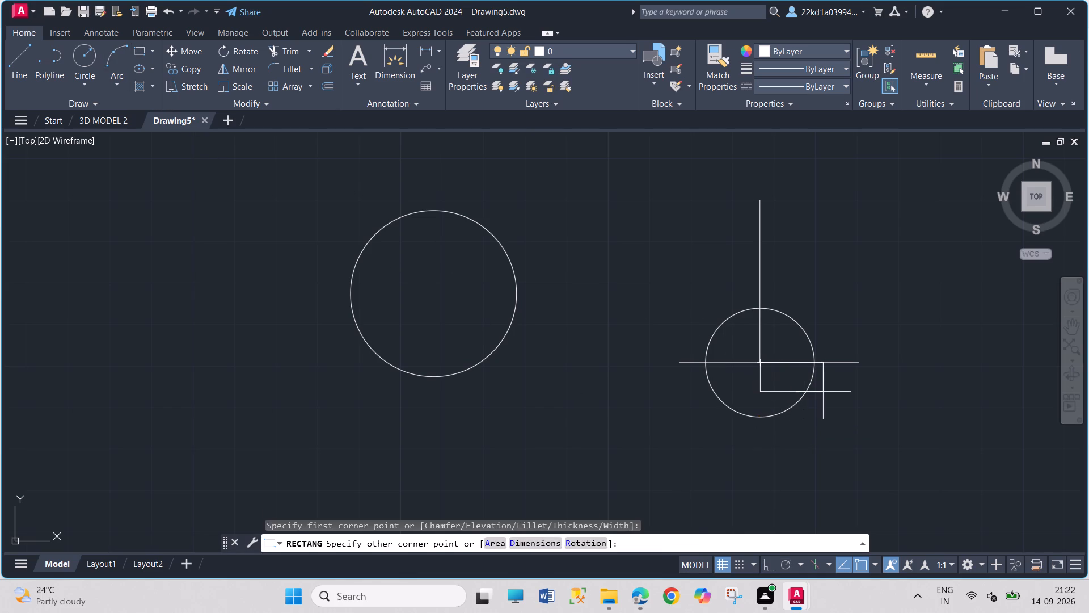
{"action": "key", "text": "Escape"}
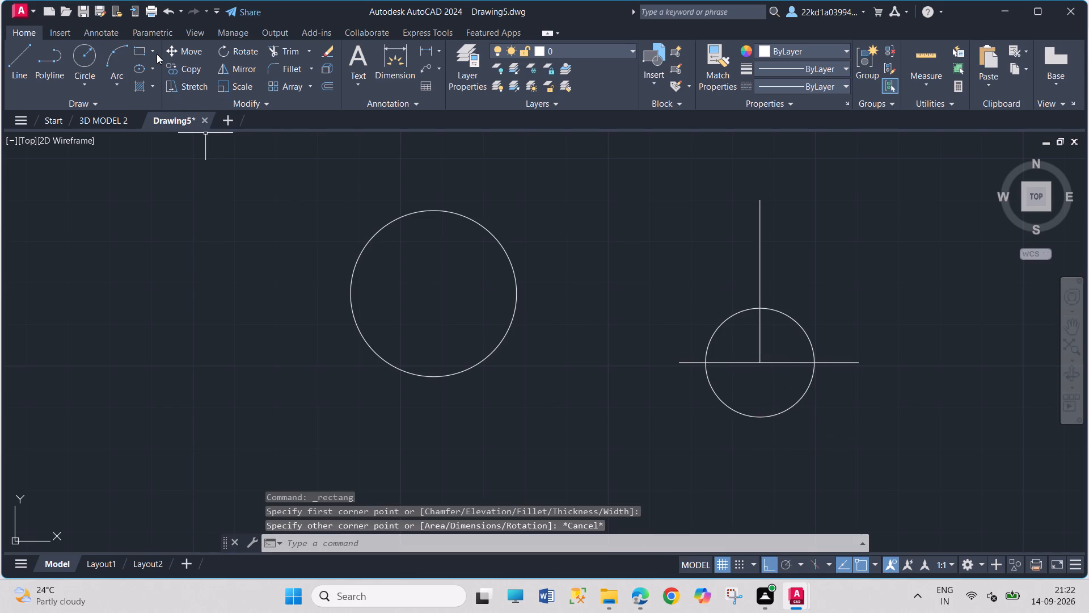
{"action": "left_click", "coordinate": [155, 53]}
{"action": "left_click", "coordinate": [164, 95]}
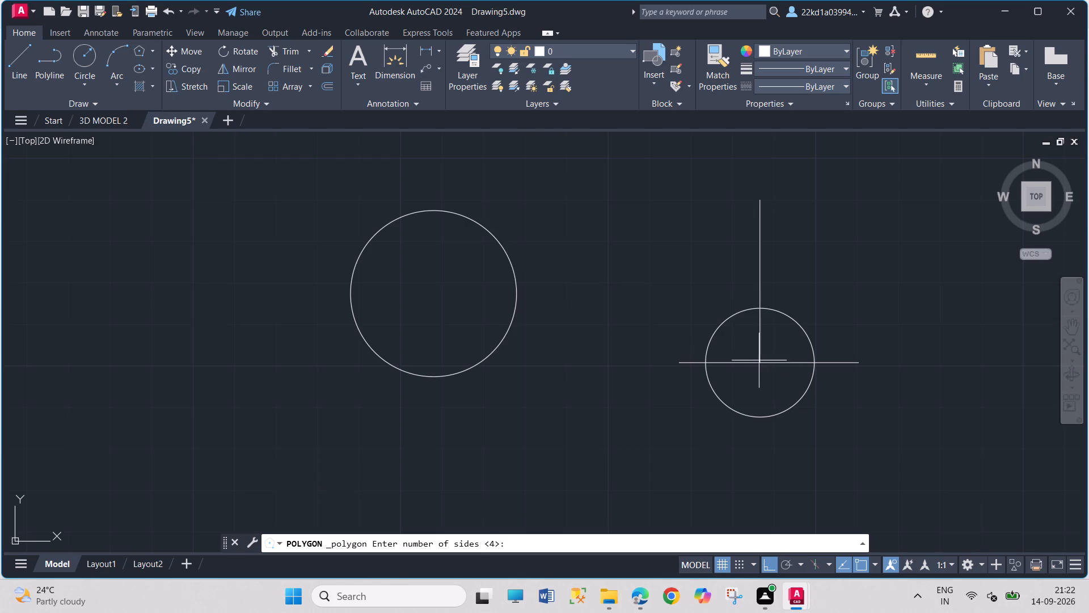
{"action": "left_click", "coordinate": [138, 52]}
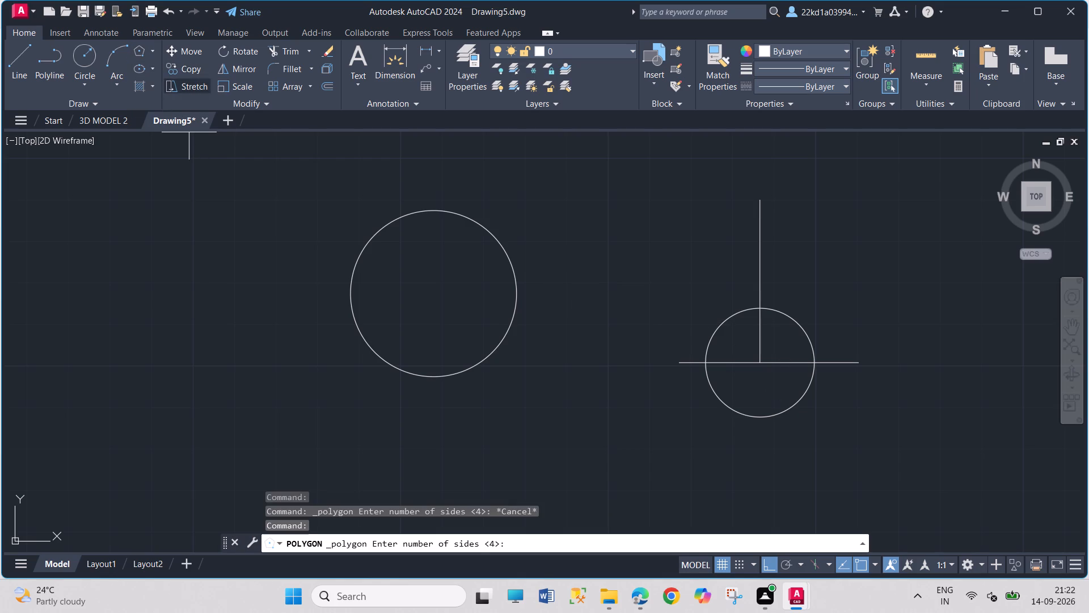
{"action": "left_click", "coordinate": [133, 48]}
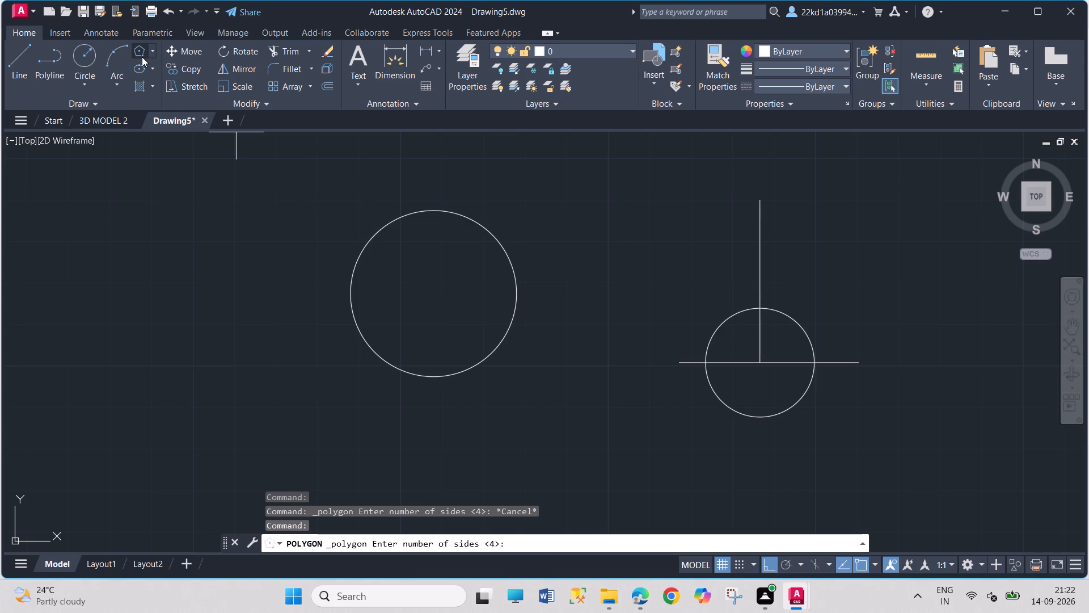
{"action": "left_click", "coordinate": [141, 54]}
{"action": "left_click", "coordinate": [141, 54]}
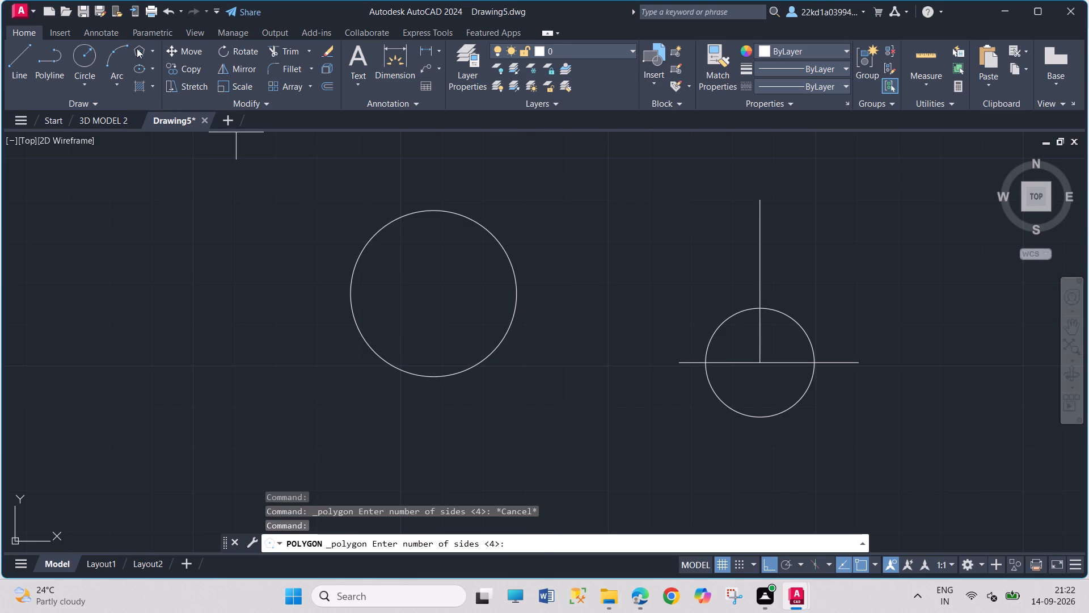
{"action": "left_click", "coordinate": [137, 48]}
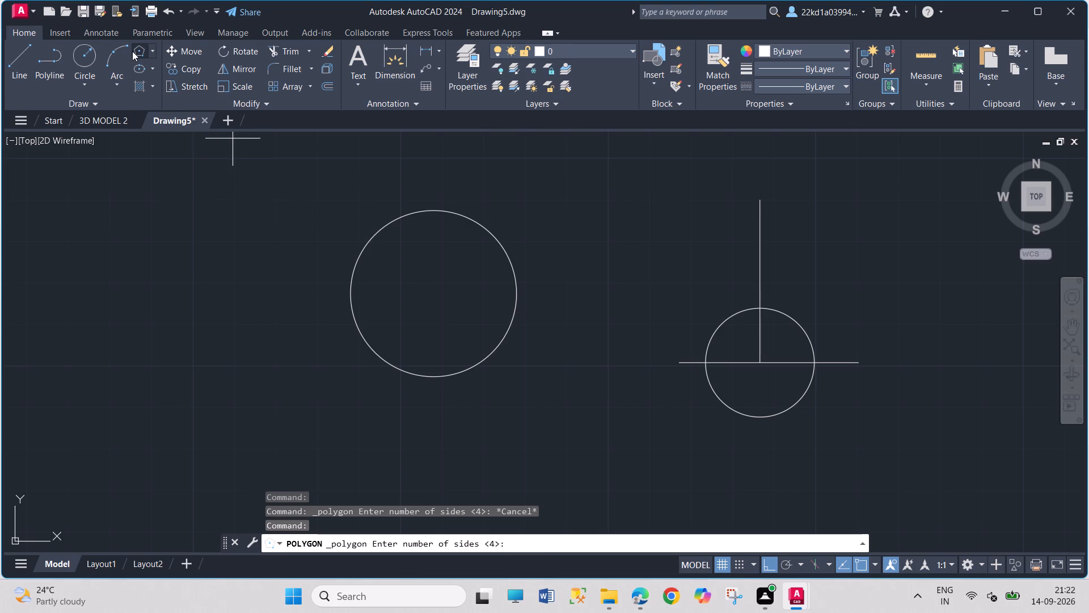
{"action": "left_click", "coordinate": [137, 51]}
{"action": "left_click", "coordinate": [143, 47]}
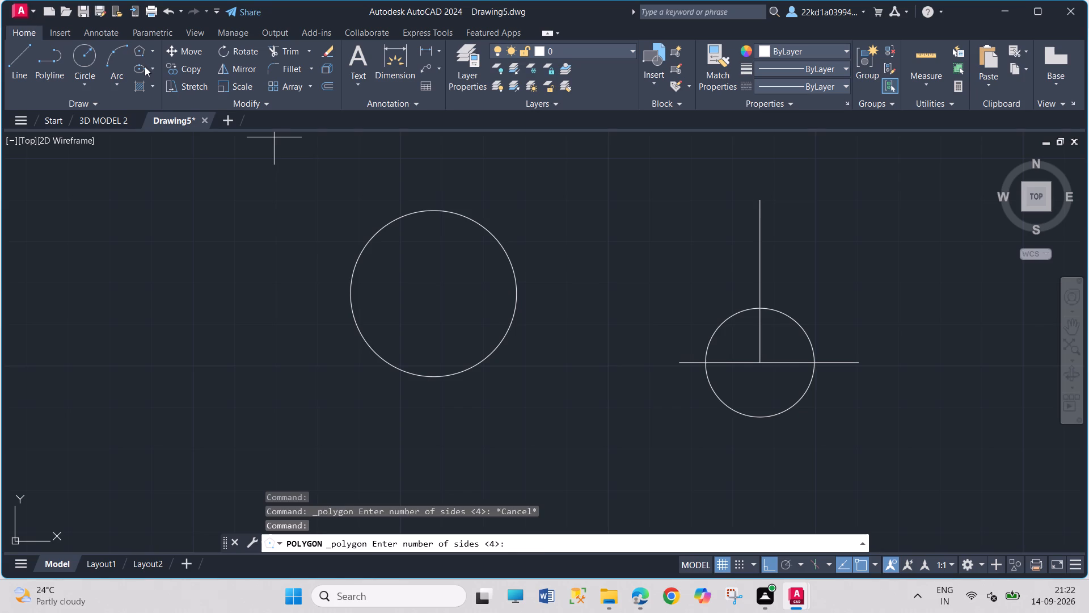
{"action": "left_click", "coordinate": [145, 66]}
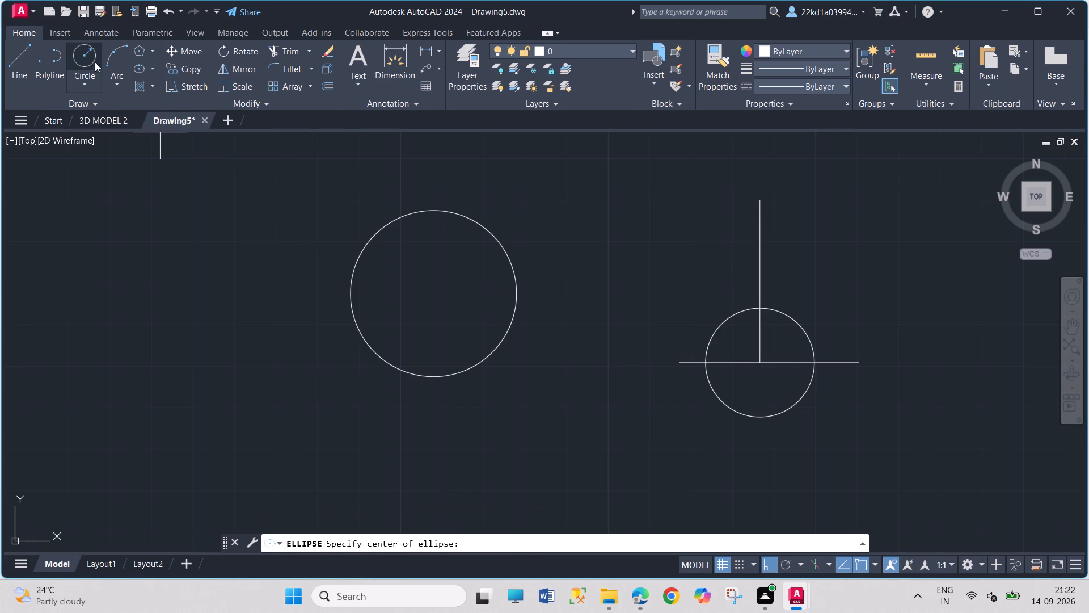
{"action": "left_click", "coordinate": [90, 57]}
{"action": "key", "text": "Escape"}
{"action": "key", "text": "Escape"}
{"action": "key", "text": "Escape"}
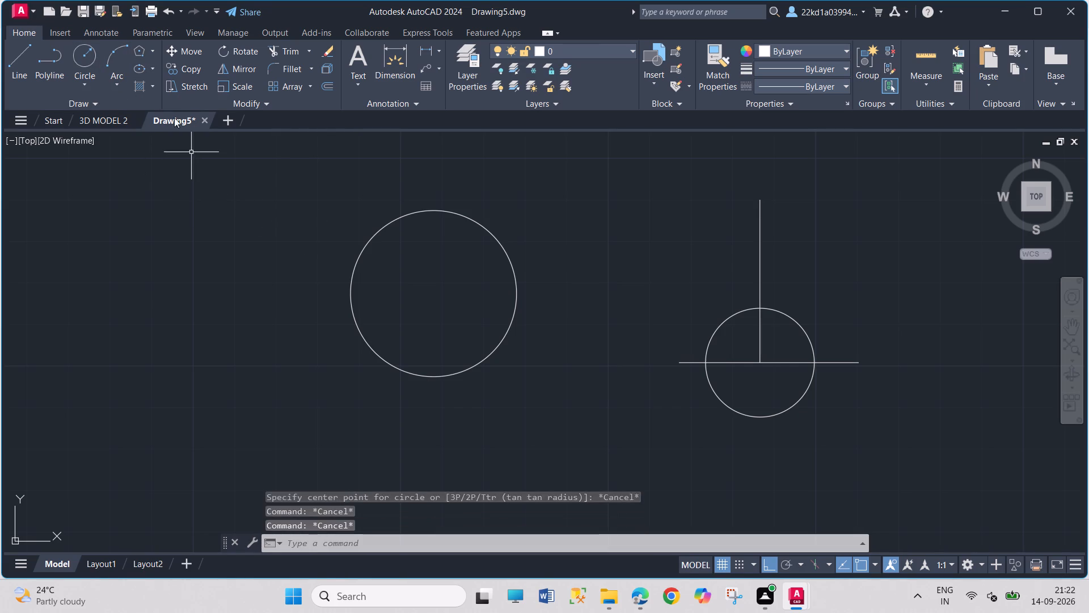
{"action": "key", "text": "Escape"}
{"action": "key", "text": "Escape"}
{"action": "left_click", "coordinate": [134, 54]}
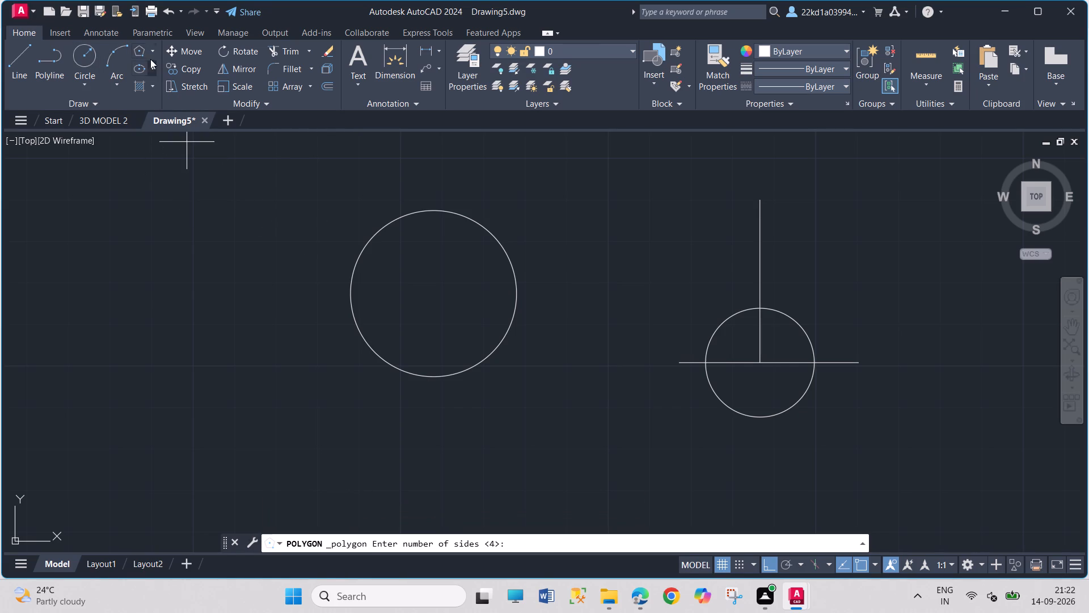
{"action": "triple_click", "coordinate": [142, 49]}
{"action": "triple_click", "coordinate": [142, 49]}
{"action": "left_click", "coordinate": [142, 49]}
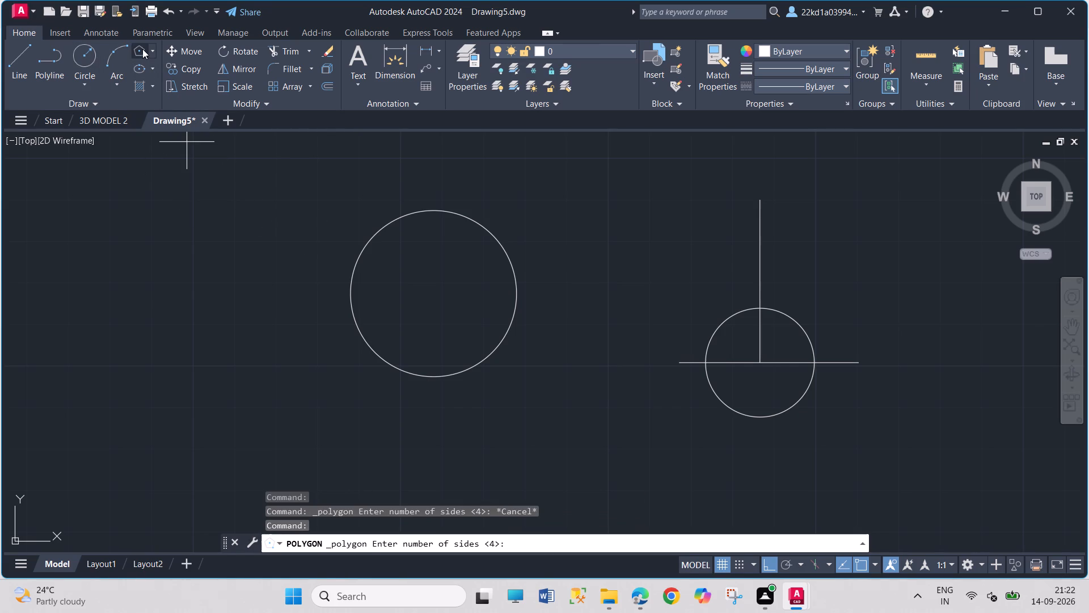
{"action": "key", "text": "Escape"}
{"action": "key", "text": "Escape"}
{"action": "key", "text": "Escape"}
Draw a four-sided polygon centred in and inscribed in the radius 20 circle, with one vertex at the circle's lowest point.
{"action": "left_click", "coordinate": [141, 50]}
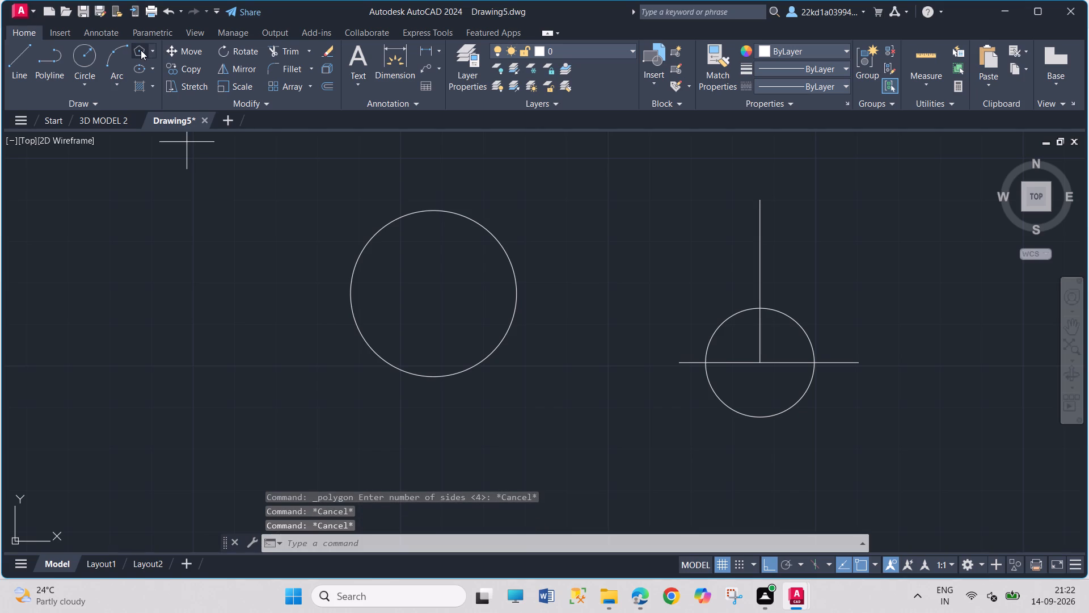
{"action": "key", "text": "Return"}
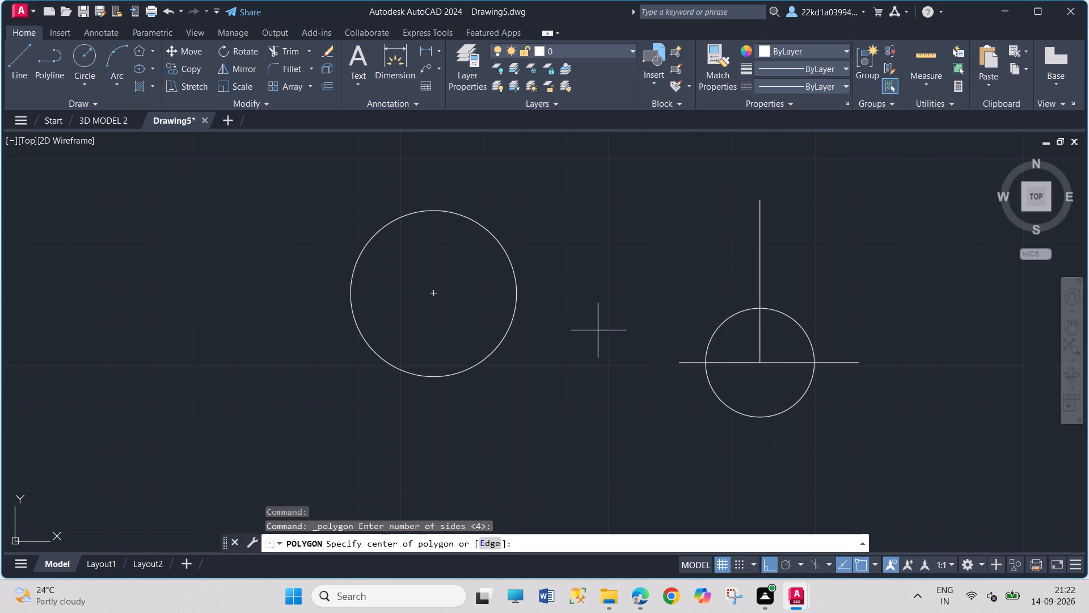
{"action": "left_click", "coordinate": [433, 294]}
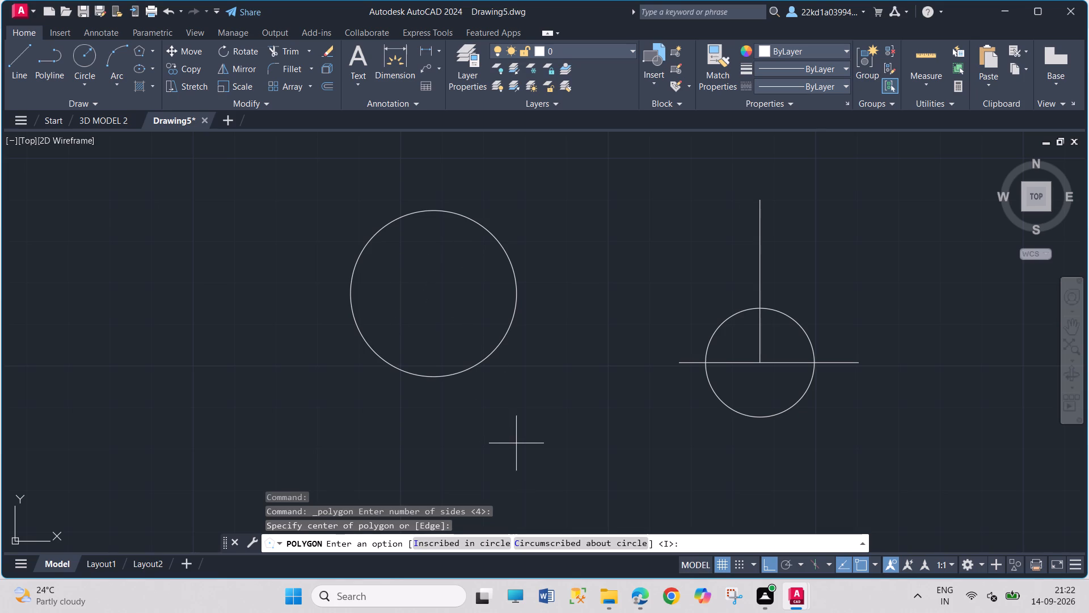
{"action": "left_click", "coordinate": [456, 542]}
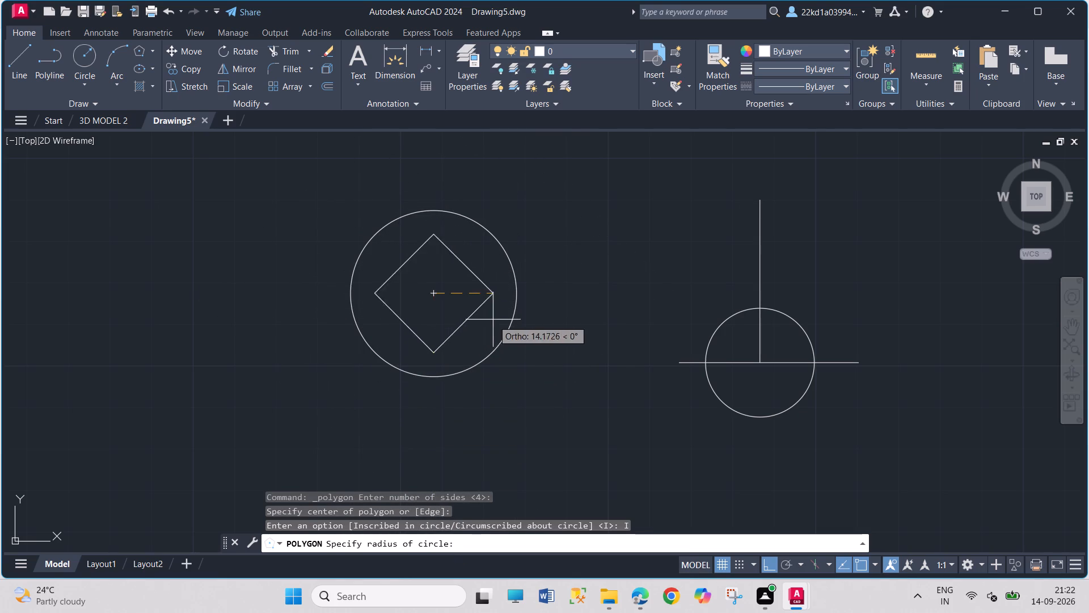
{"action": "left_click", "coordinate": [435, 376]}
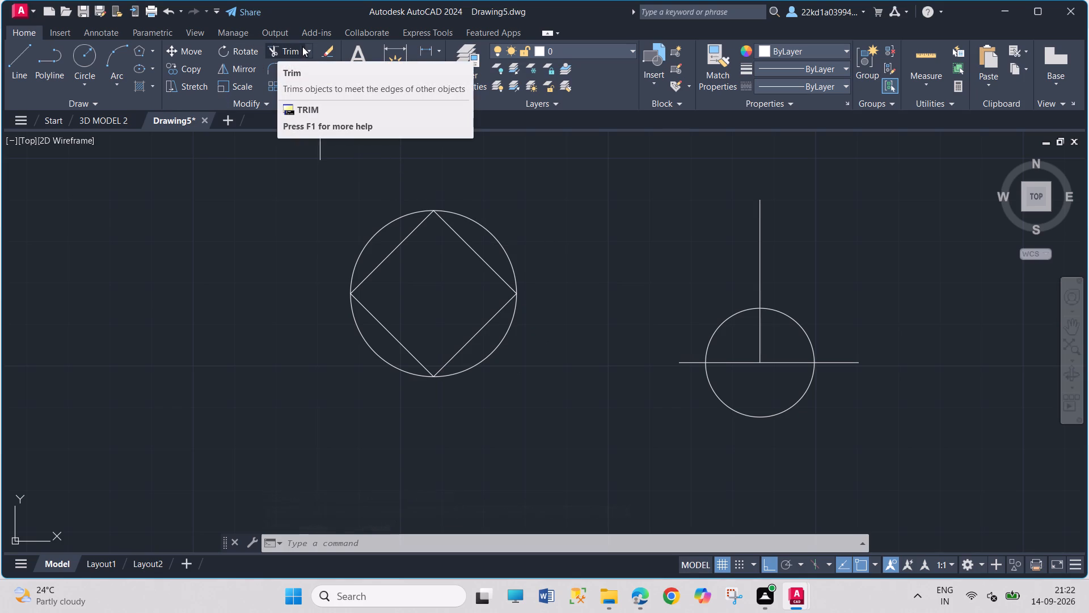
Trim away the large circle's upper-left and upper-right arcs and the lower-left side of the inscribed square.
{"action": "left_click", "coordinate": [286, 44]}
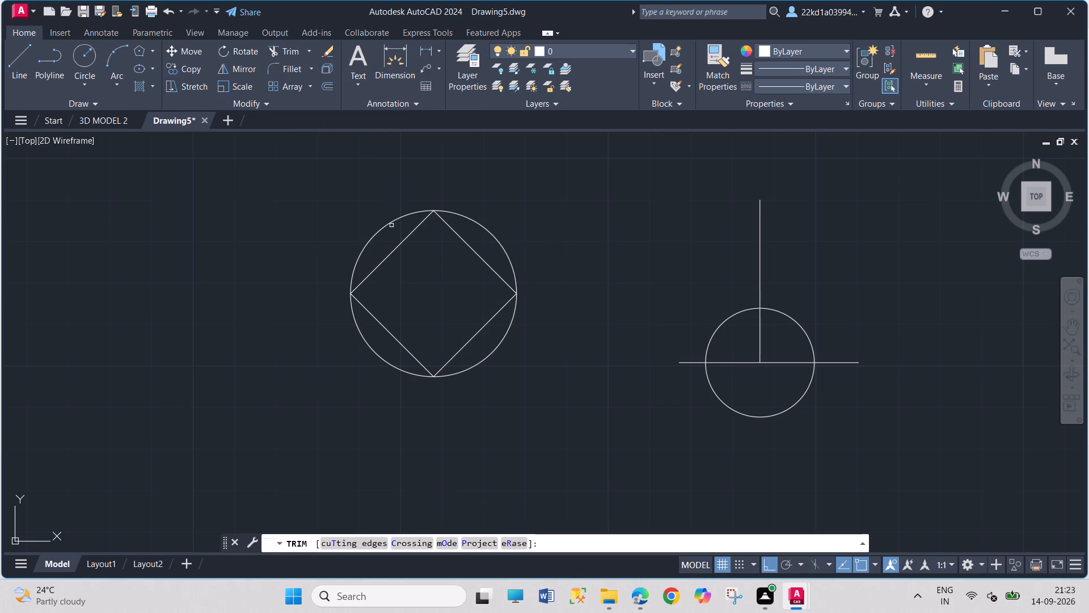
{"action": "left_click", "coordinate": [391, 221]}
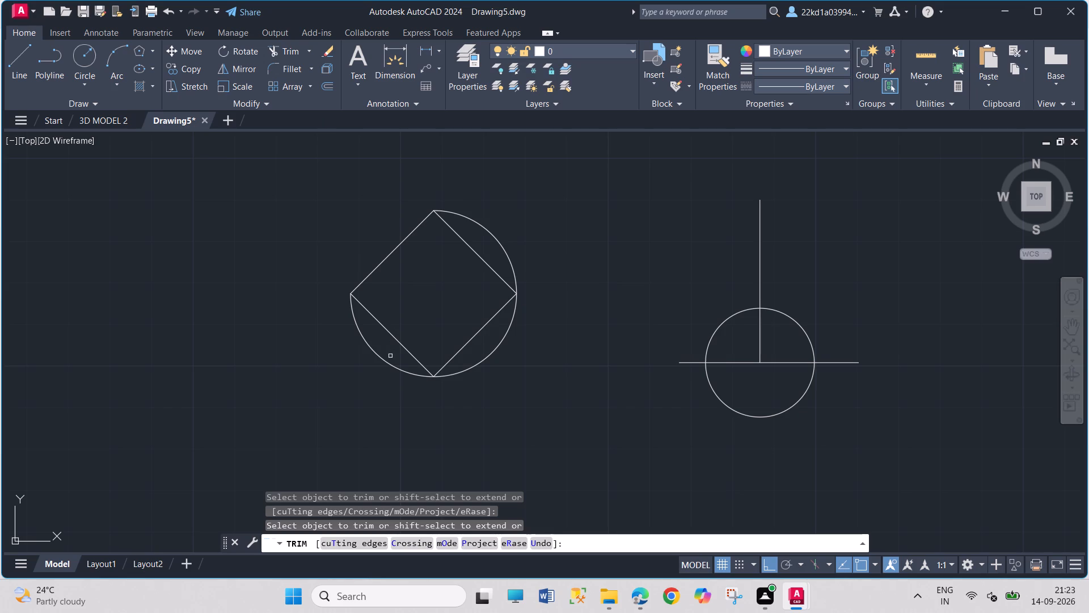
{"action": "left_click", "coordinate": [398, 341]}
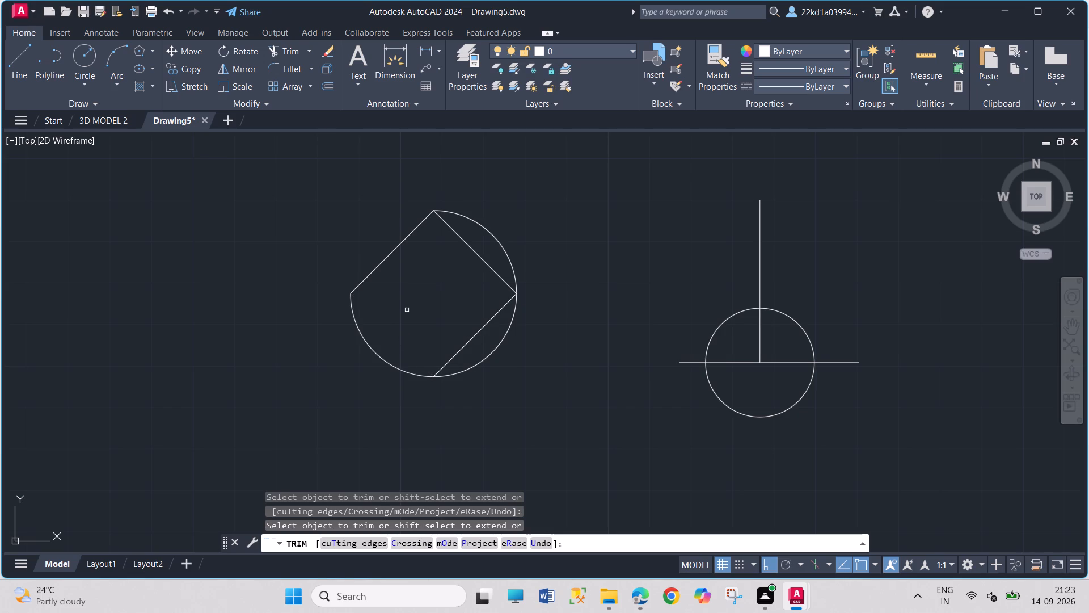
{"action": "left_click", "coordinate": [490, 232]}
{"action": "right_click", "coordinate": [538, 228]}
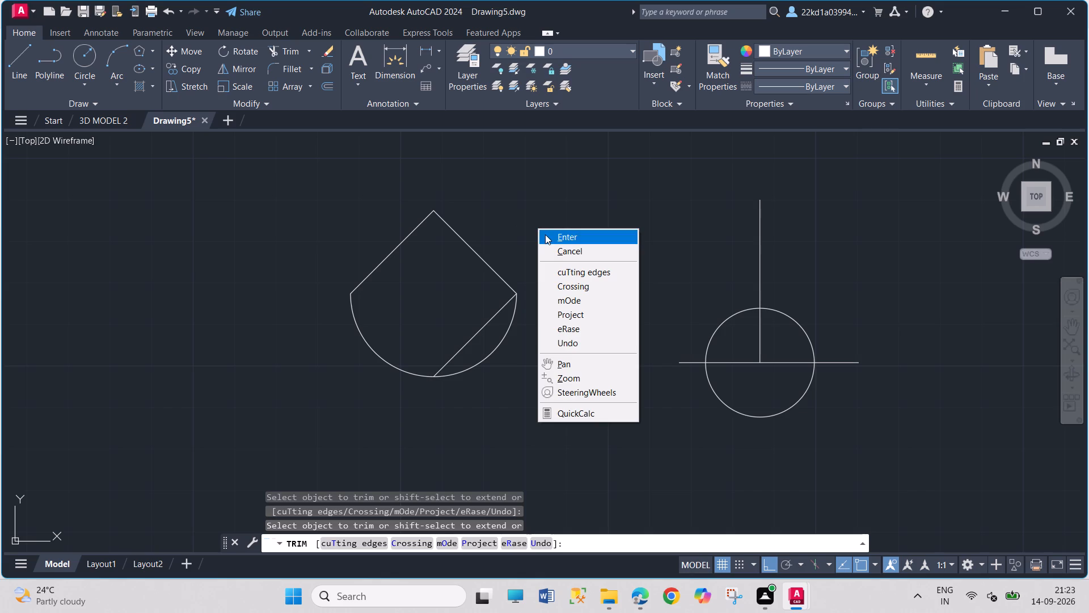
{"action": "left_click", "coordinate": [546, 236]}
{"action": "right_click", "coordinate": [546, 236]}
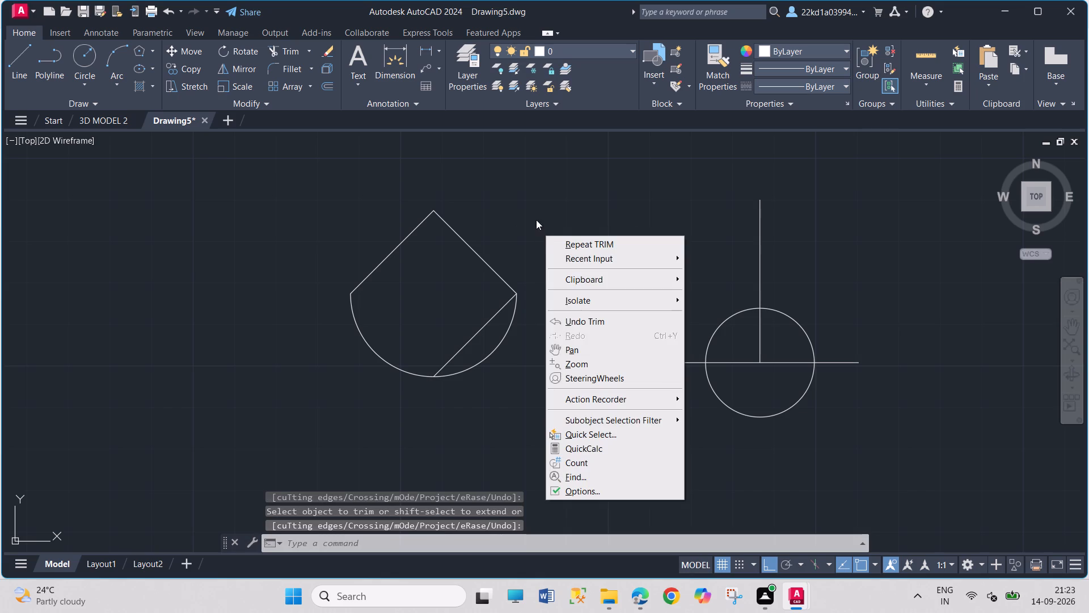
{"action": "left_click", "coordinate": [547, 237]}
{"action": "right_click", "coordinate": [547, 237]}
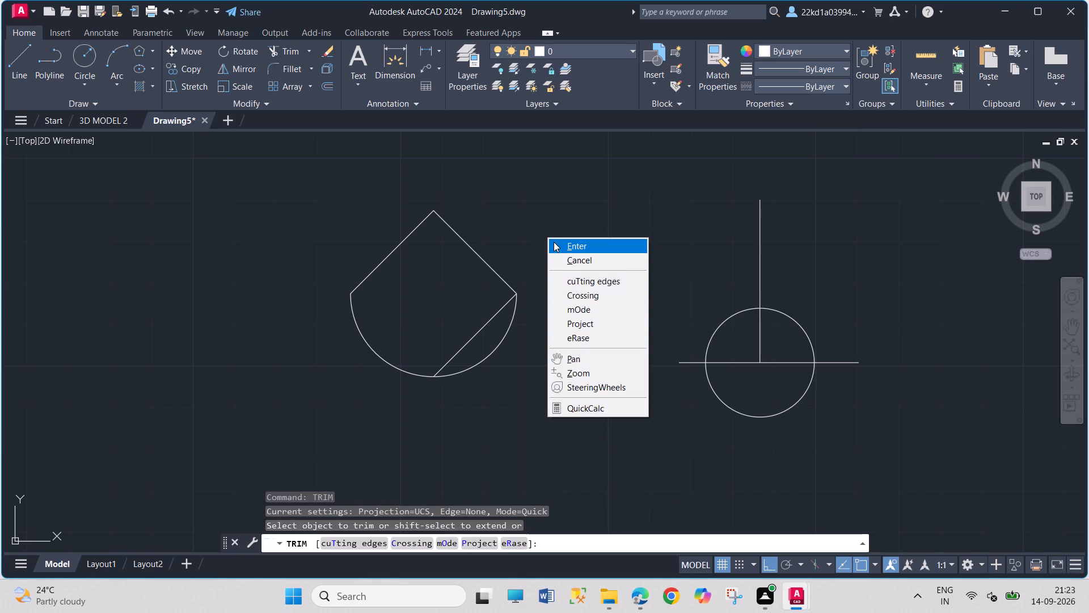
{"action": "left_click", "coordinate": [555, 243]}
{"action": "right_click", "coordinate": [551, 260]}
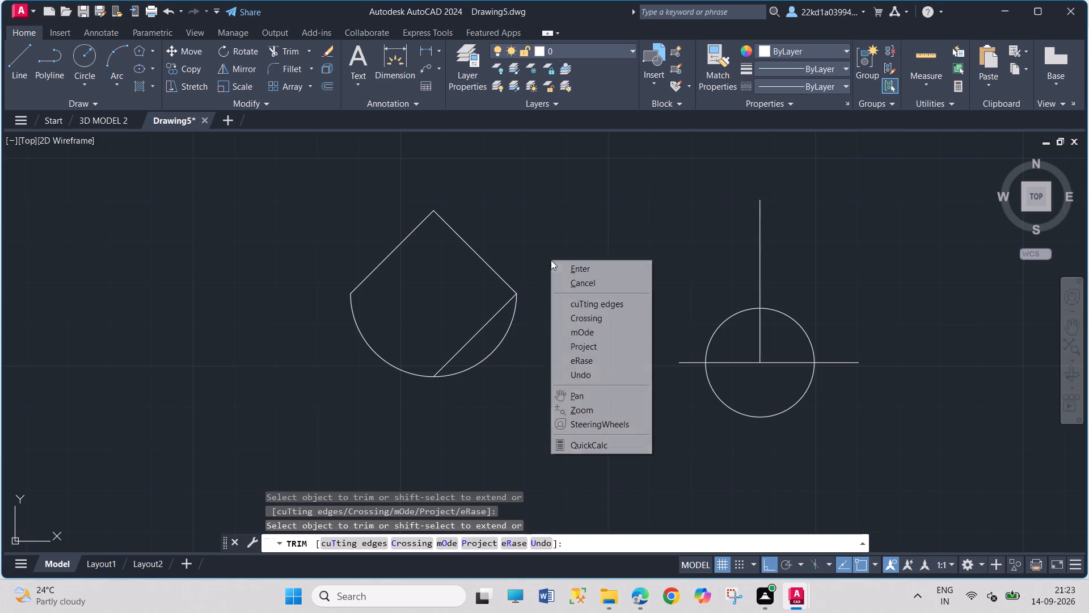
{"action": "left_click", "coordinate": [555, 268]}
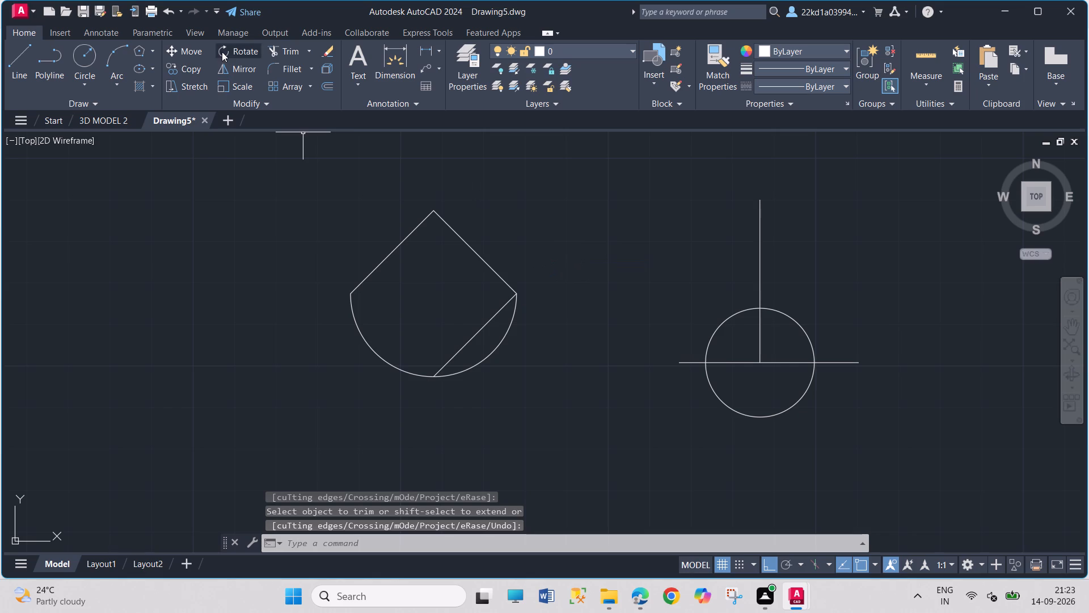
Trim the small circle and its crossing lines down to a closed upper-left quarter sector.
{"action": "left_click", "coordinate": [290, 53]}
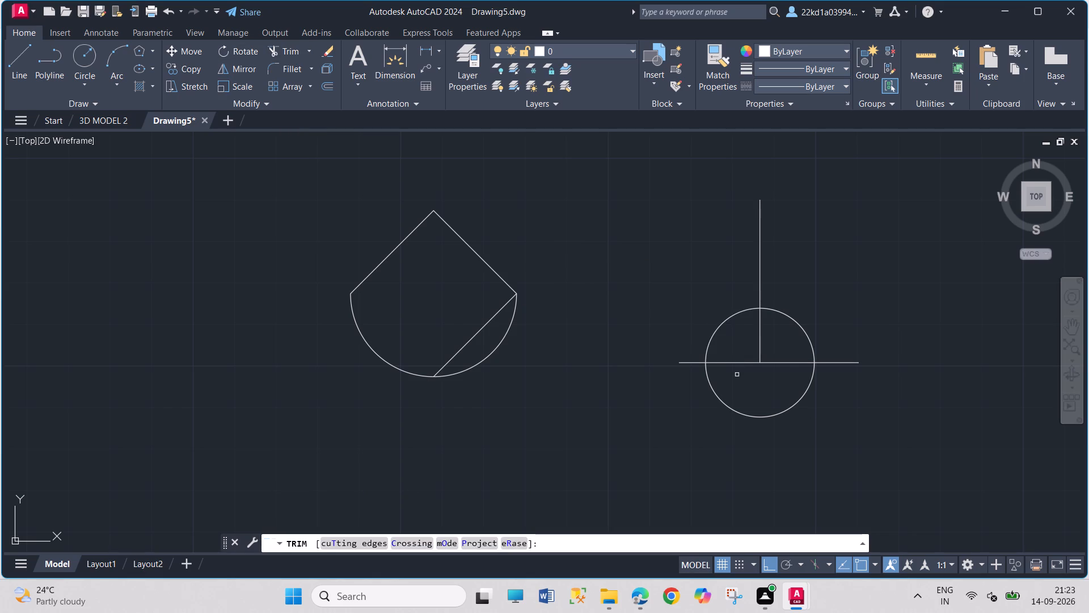
{"action": "left_click", "coordinate": [714, 391]}
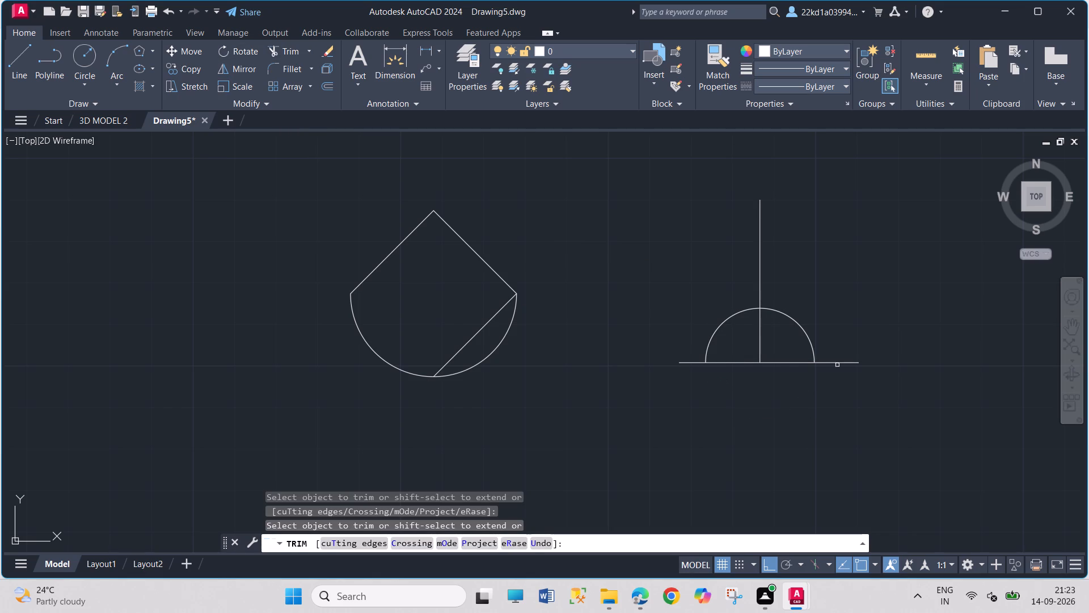
{"action": "left_click", "coordinate": [838, 362]}
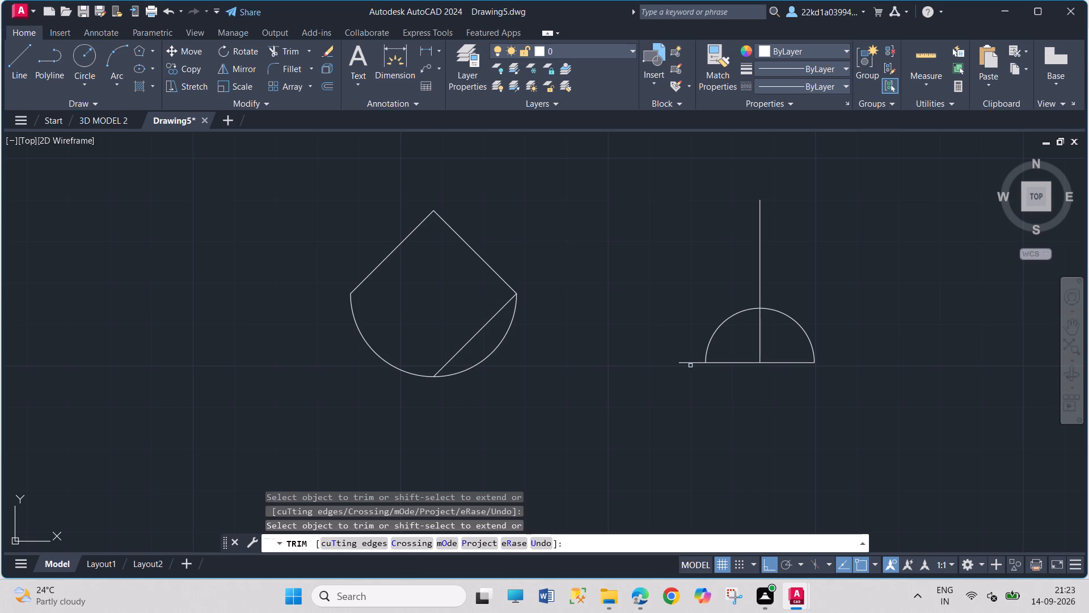
{"action": "left_click", "coordinate": [690, 362]}
{"action": "left_click", "coordinate": [762, 266]}
{"action": "left_click", "coordinate": [787, 364]}
{"action": "left_click", "coordinate": [804, 328]}
{"action": "scroll", "coordinate": [794, 352], "scroll_direction": "up", "scroll_amount": 2}
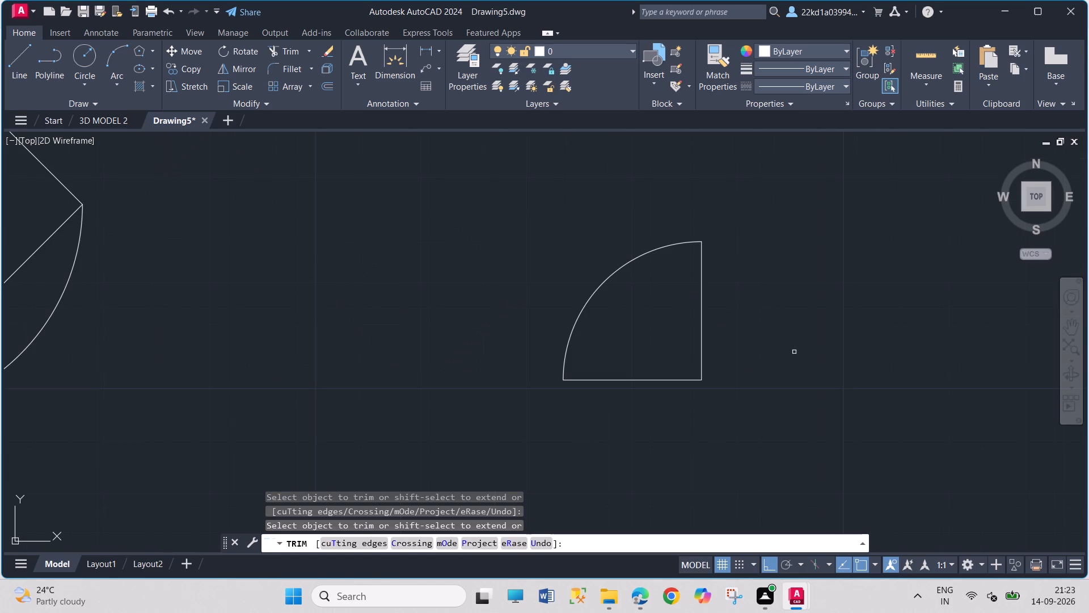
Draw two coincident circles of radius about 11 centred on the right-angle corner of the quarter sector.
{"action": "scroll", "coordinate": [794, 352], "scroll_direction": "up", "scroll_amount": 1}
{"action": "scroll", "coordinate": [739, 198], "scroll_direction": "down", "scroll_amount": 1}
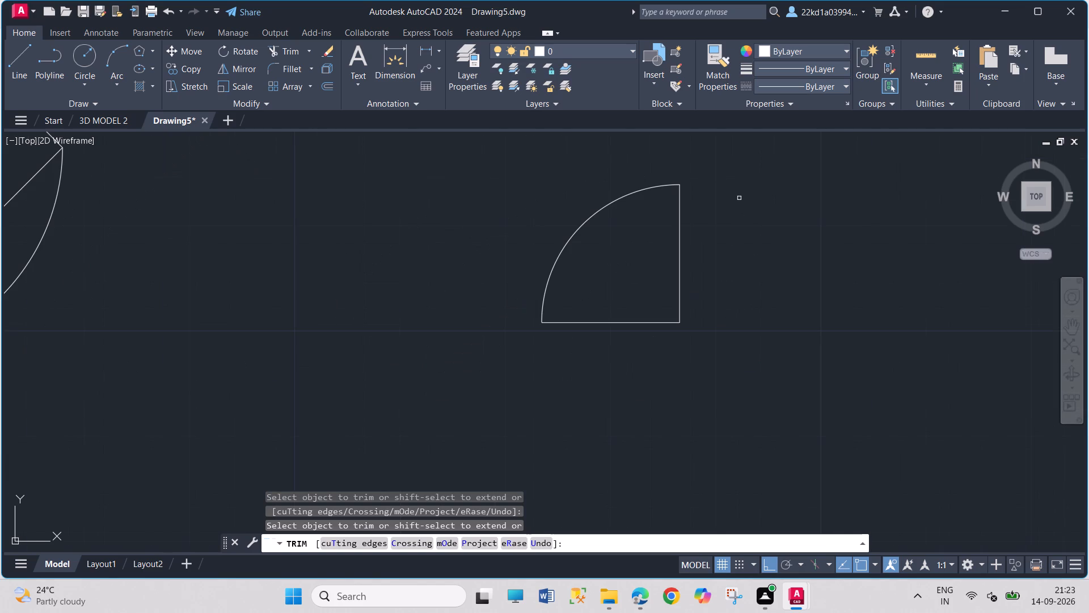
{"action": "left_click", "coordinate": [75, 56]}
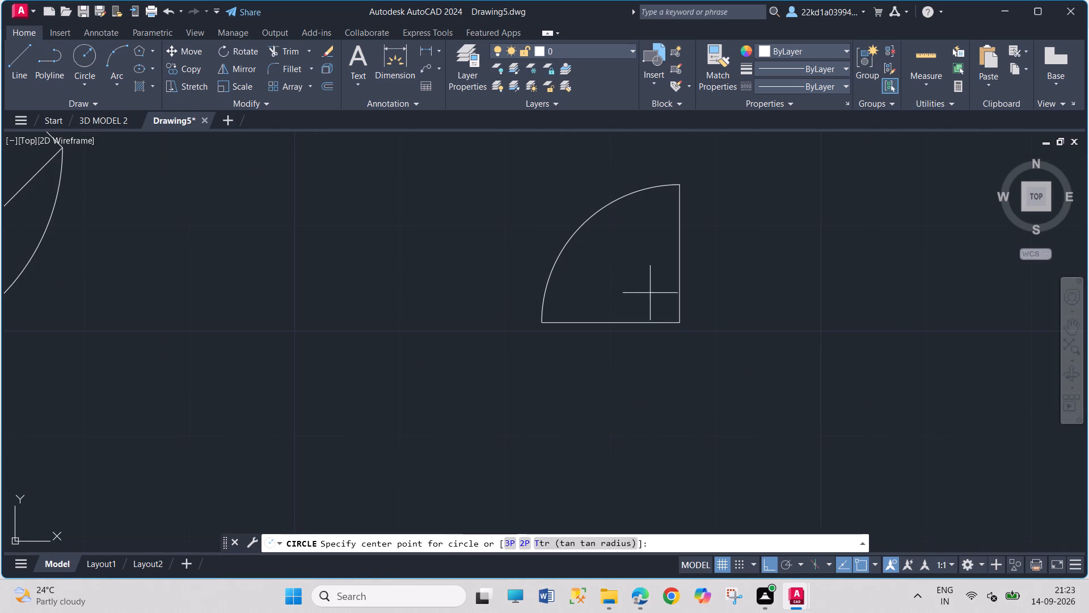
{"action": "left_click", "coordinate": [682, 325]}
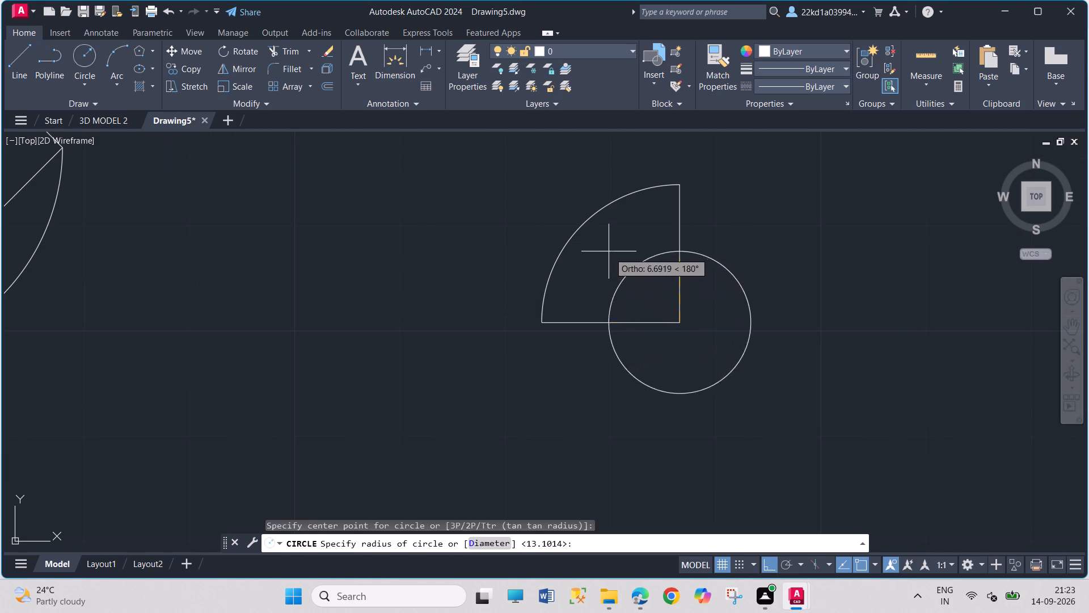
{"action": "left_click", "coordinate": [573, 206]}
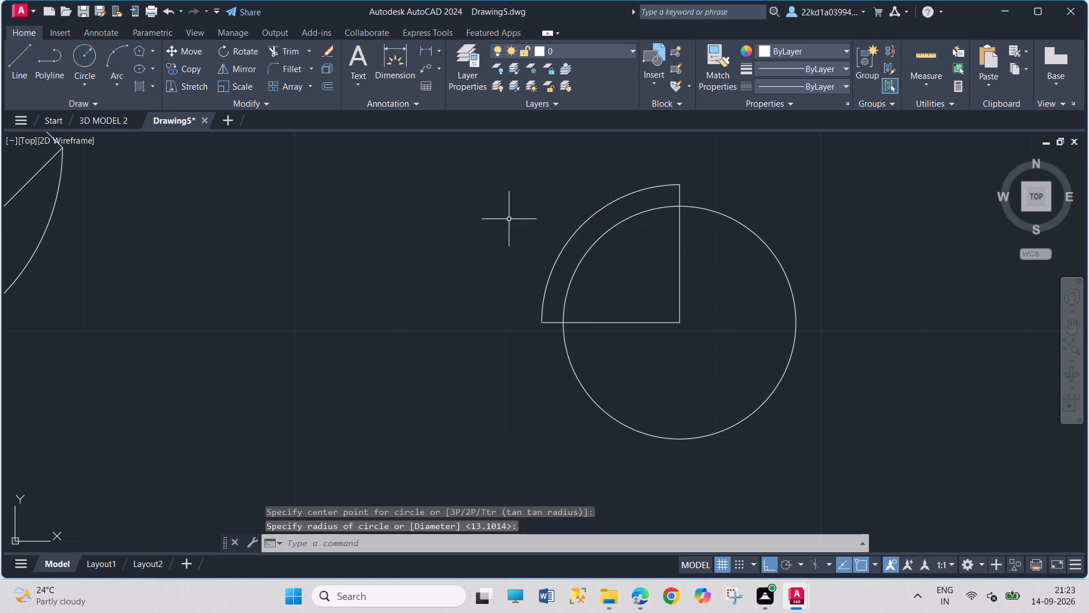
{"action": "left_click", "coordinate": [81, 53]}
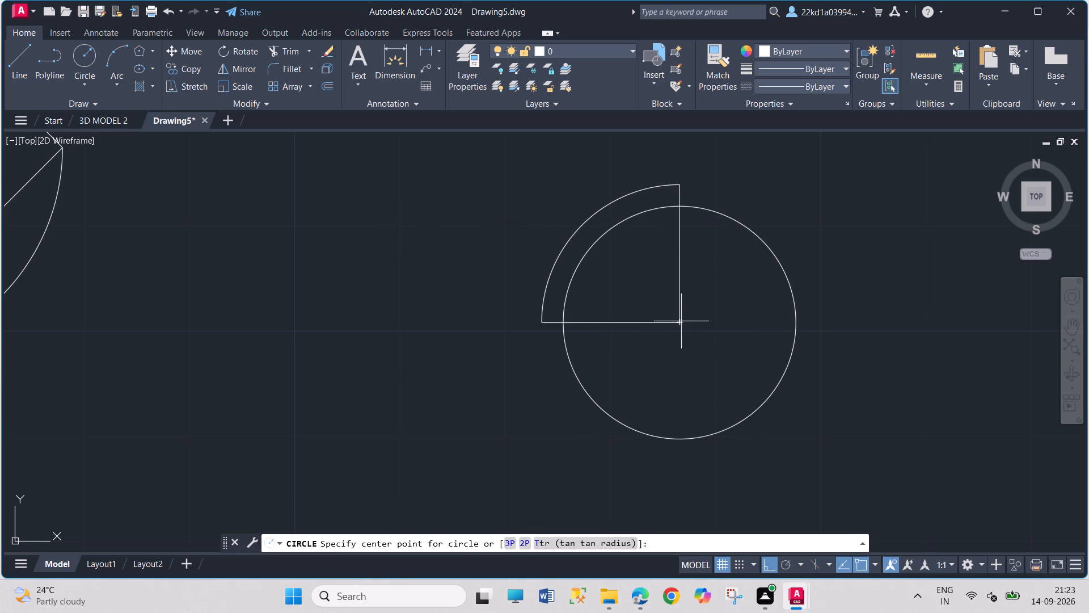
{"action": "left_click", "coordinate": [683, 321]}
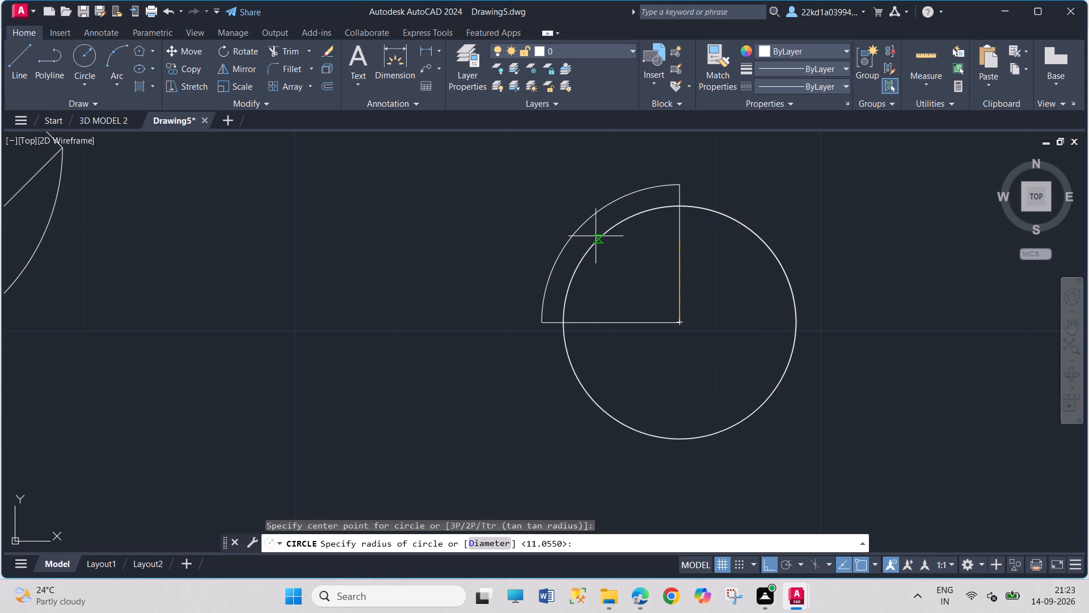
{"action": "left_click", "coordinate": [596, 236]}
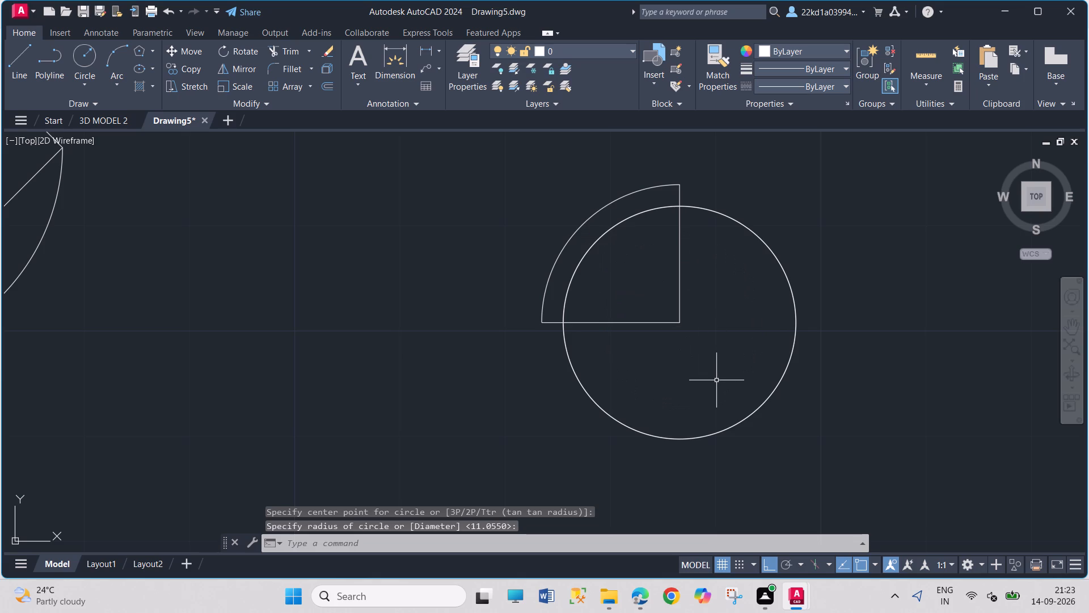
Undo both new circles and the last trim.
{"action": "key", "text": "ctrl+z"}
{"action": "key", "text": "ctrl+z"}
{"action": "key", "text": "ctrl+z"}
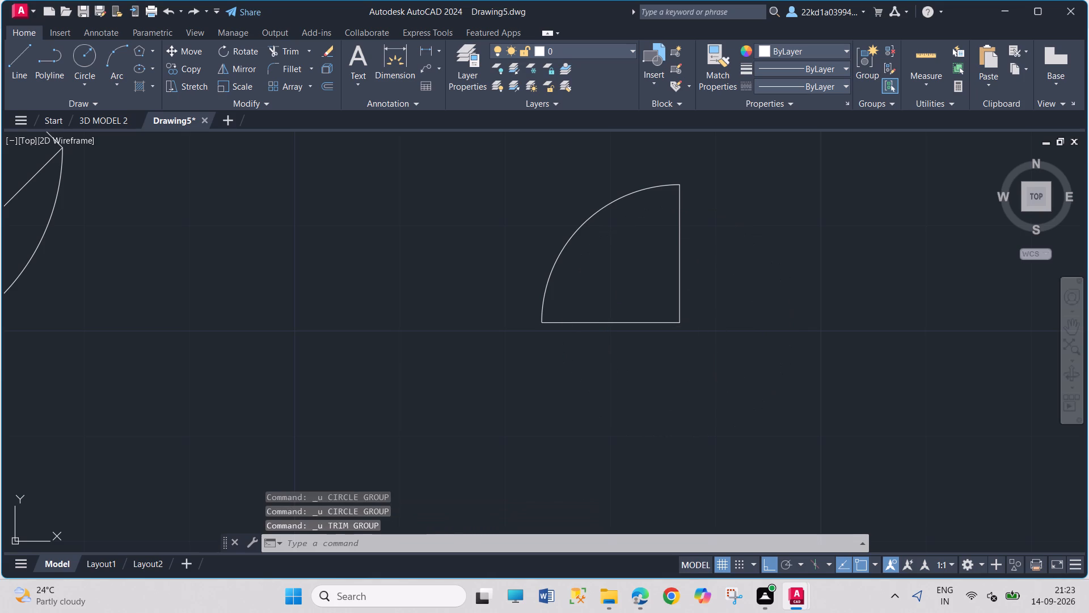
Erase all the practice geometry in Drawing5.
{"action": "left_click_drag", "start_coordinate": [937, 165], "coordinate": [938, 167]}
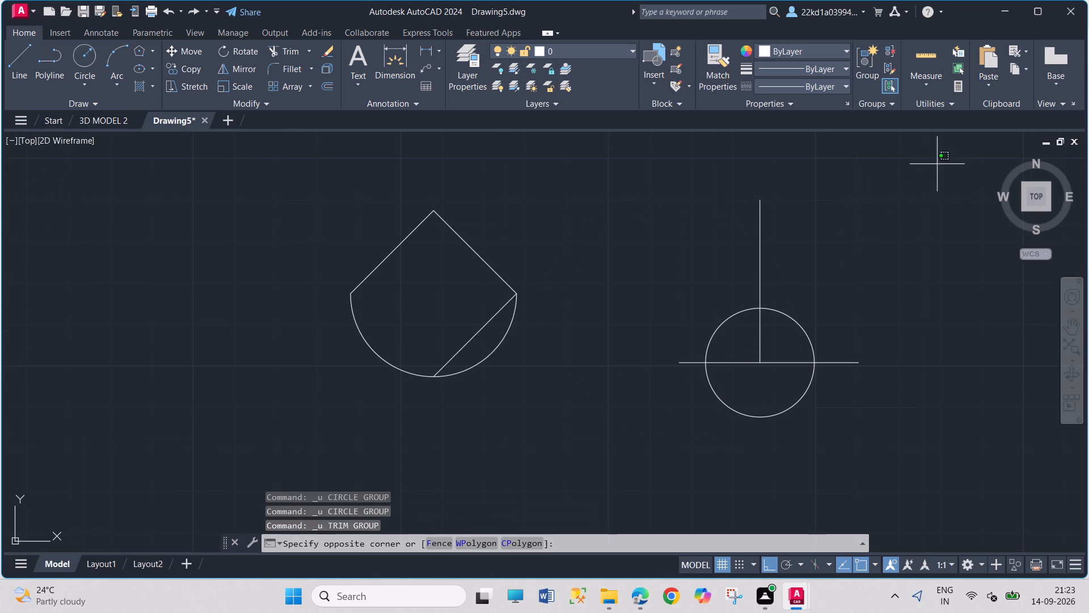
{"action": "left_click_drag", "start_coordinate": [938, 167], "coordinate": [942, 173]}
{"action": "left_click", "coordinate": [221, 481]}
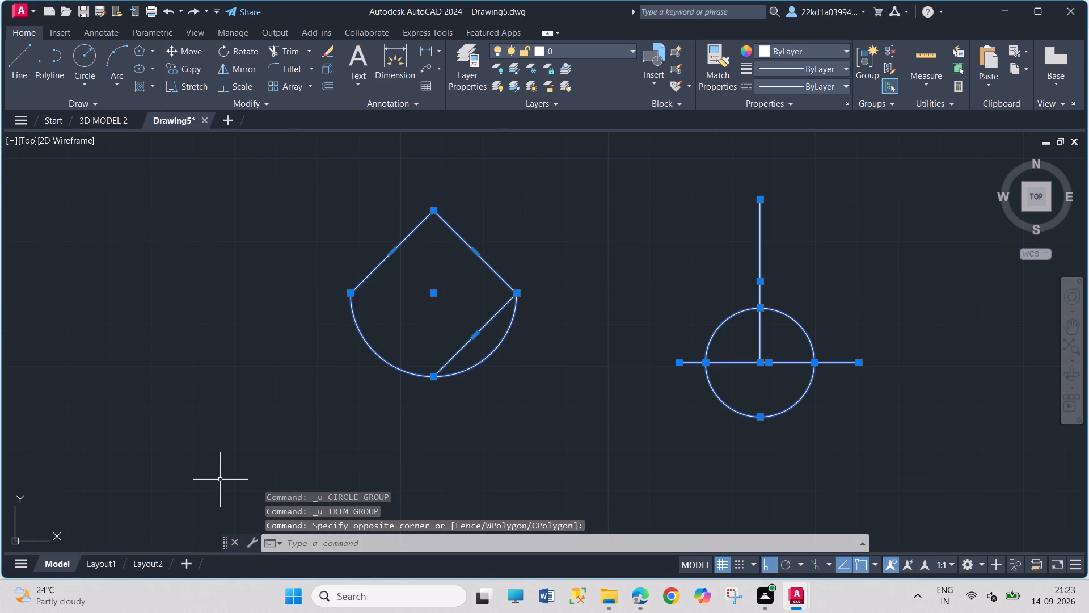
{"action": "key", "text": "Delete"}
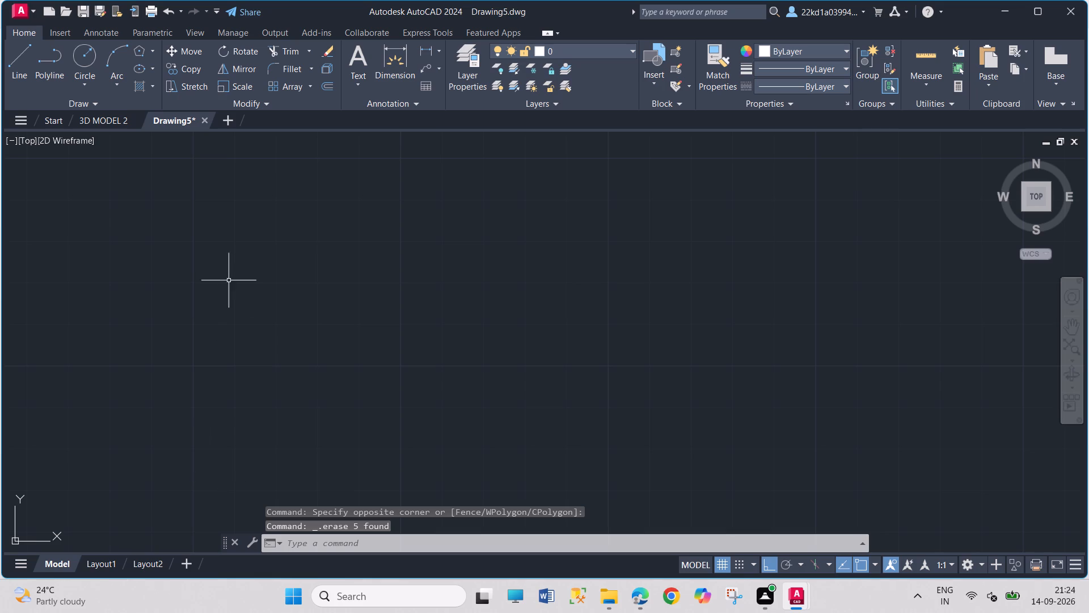
Close Drawing5 without saving its changes.
{"action": "left_click", "coordinate": [203, 122]}
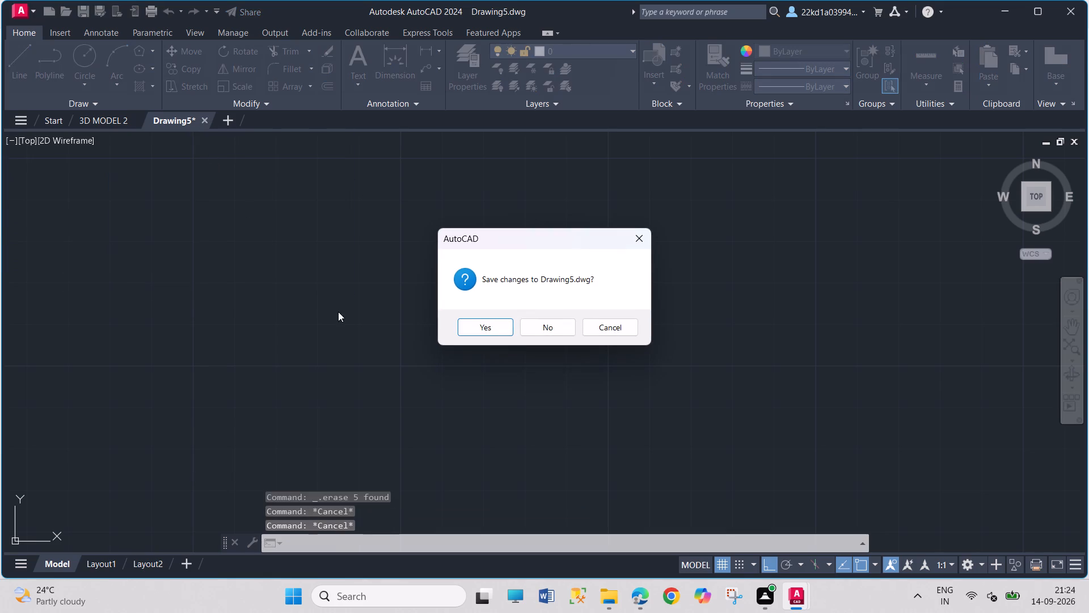
{"action": "left_click", "coordinate": [559, 328]}
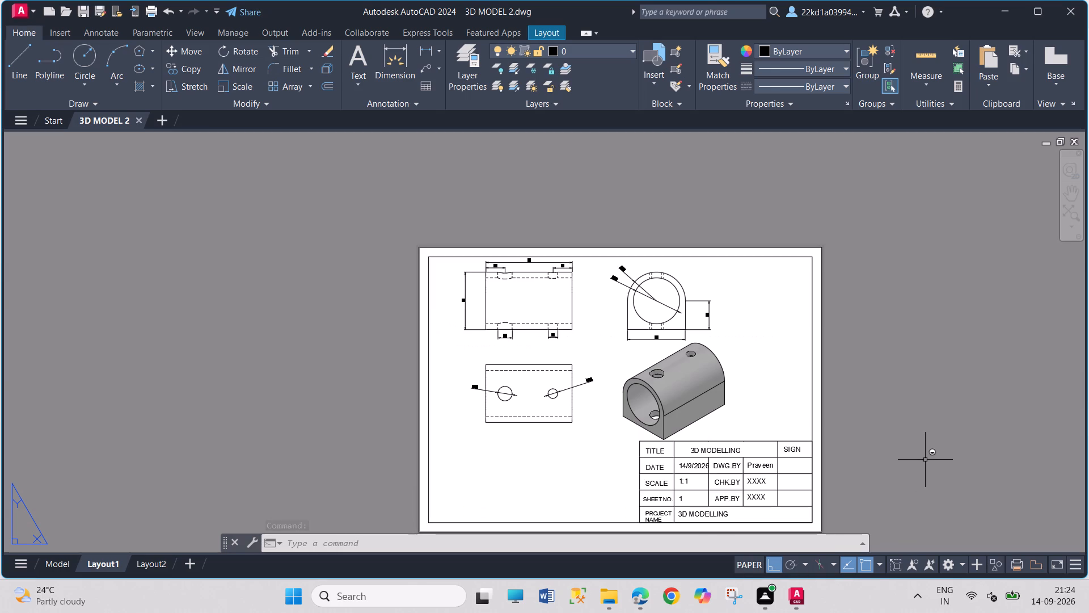
Start a new blank drawing.
{"action": "left_click", "coordinate": [163, 125]}
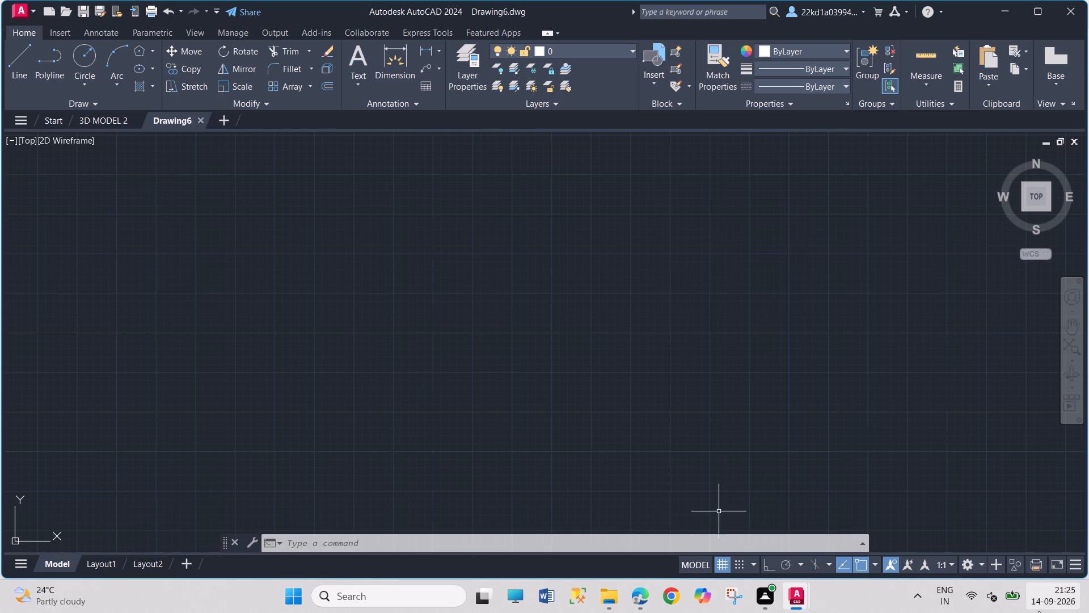
Switch to the 3D Modeling workspace and close the Activity Insights palette.
{"action": "left_click", "coordinate": [980, 564]}
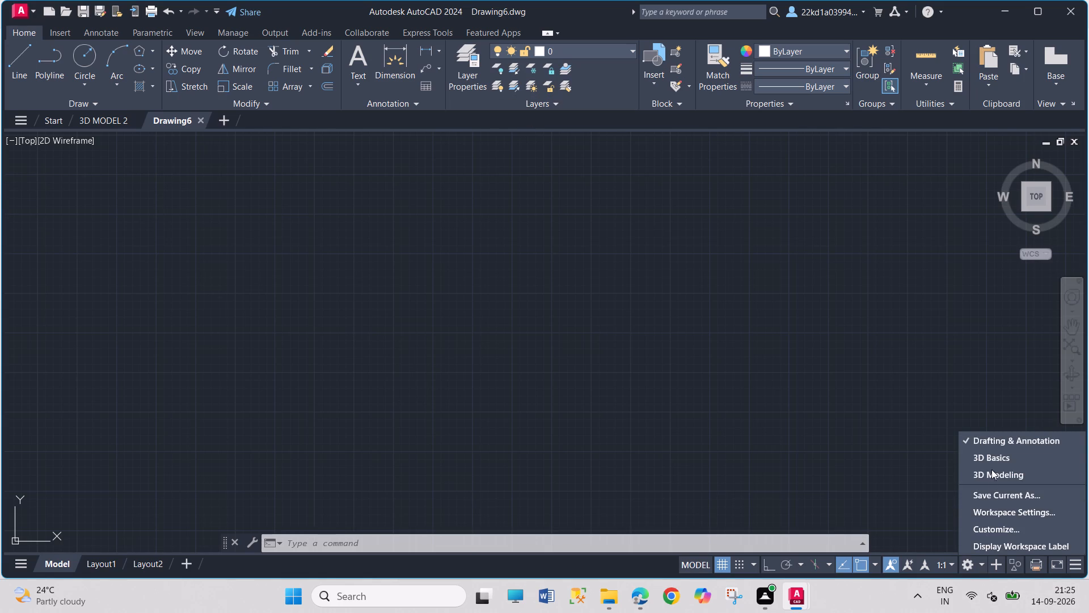
{"action": "left_click", "coordinate": [996, 474]}
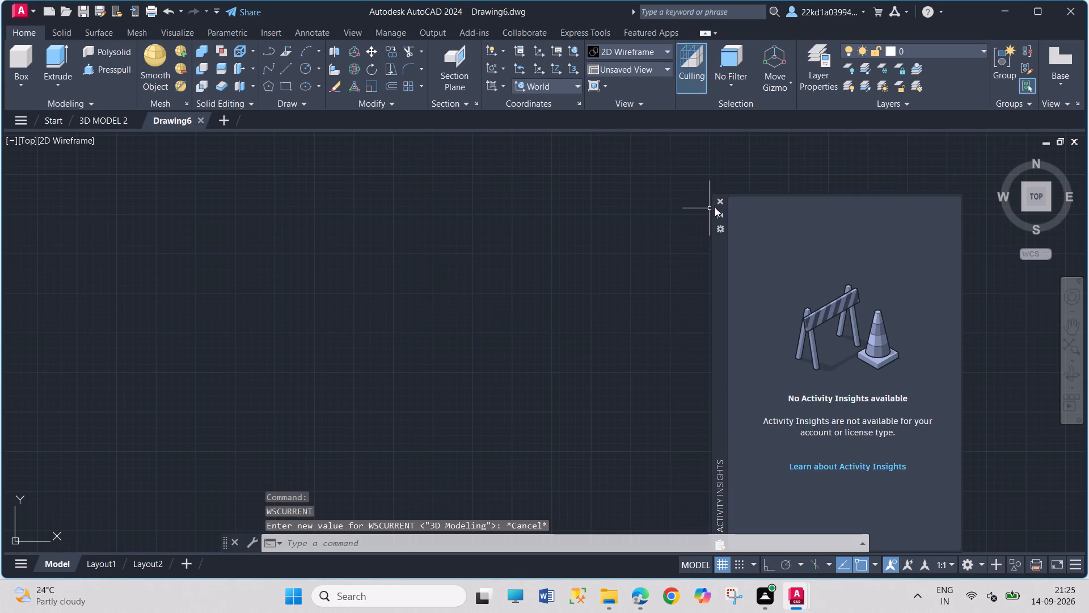
{"action": "left_click", "coordinate": [722, 203]}
Switch to Microsoft Edge, examine the dimensioned bracket on page 83 of the exercise PDF, and return to Drawing6 in AutoCAD.
{"action": "left_click", "coordinate": [633, 591]}
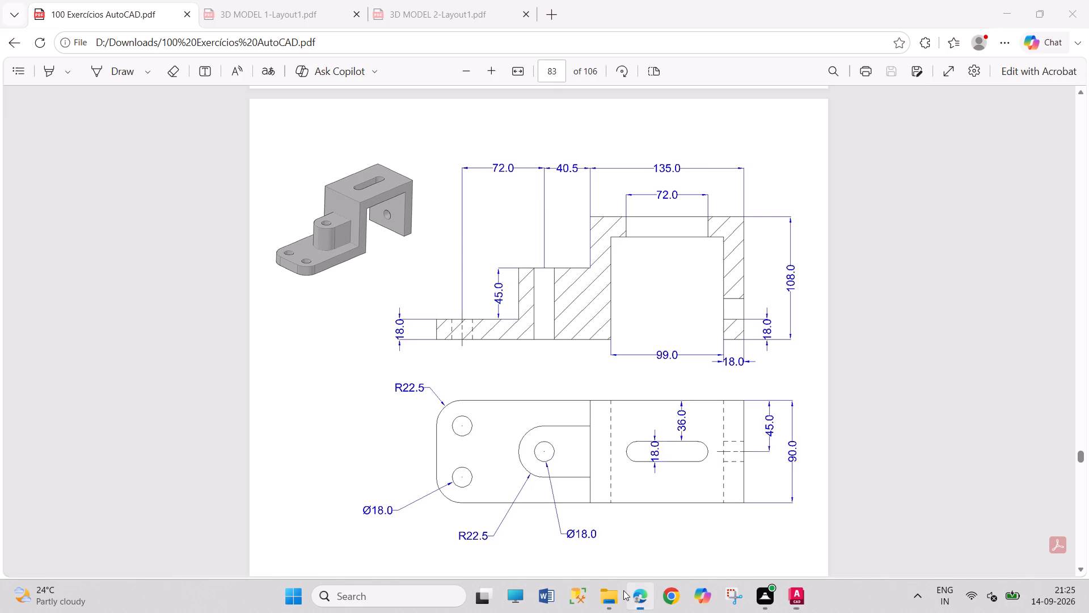
{"action": "scroll", "coordinate": [704, 470], "scroll_direction": "down", "scroll_amount": 1}
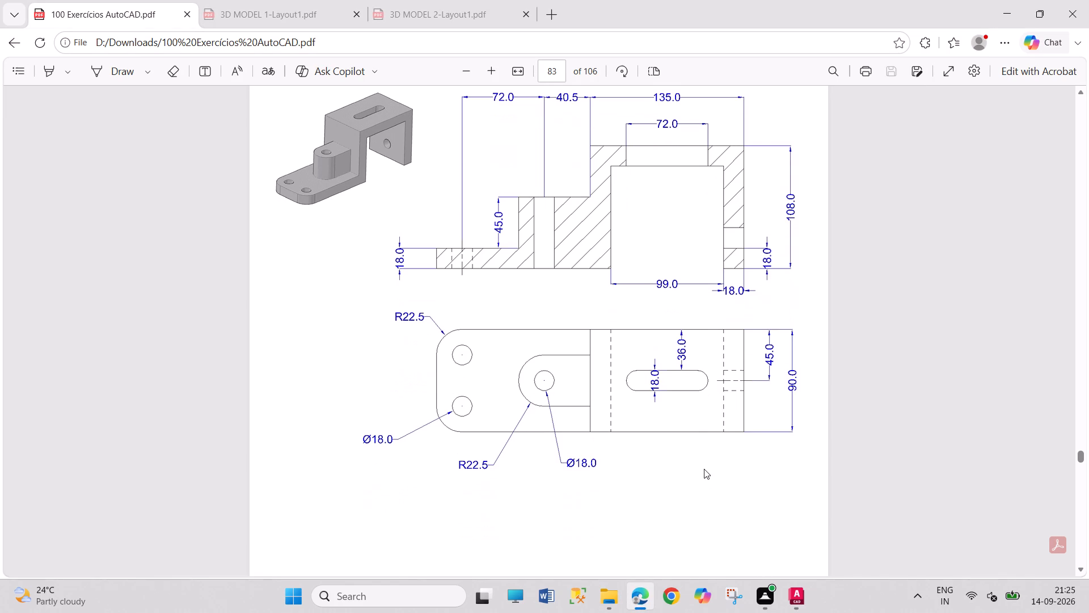
{"action": "scroll", "coordinate": [704, 469], "scroll_direction": "up", "scroll_amount": 1}
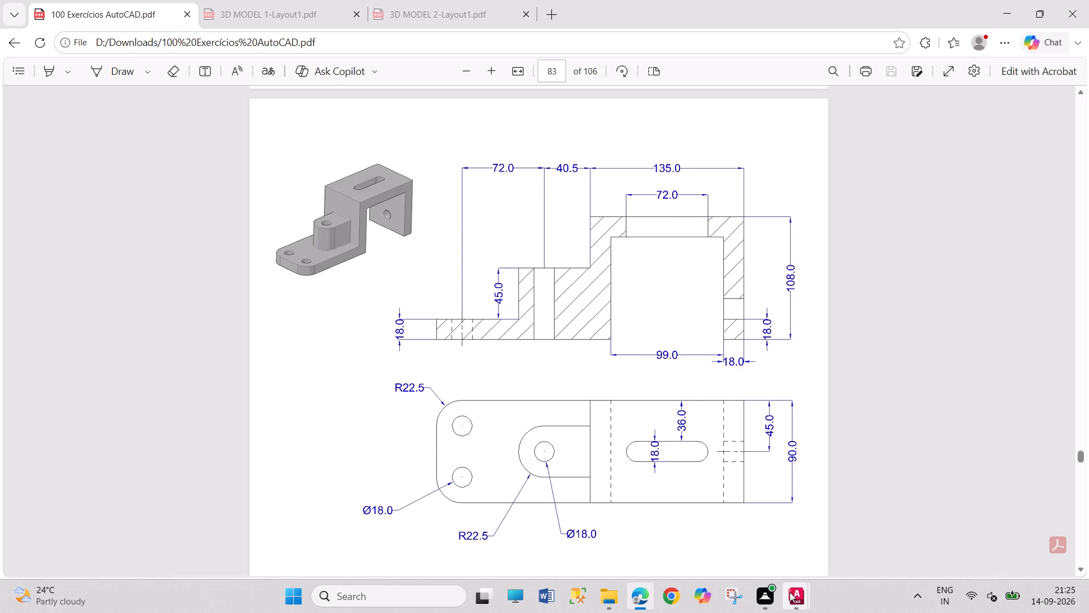
{"action": "left_click", "coordinate": [790, 592]}
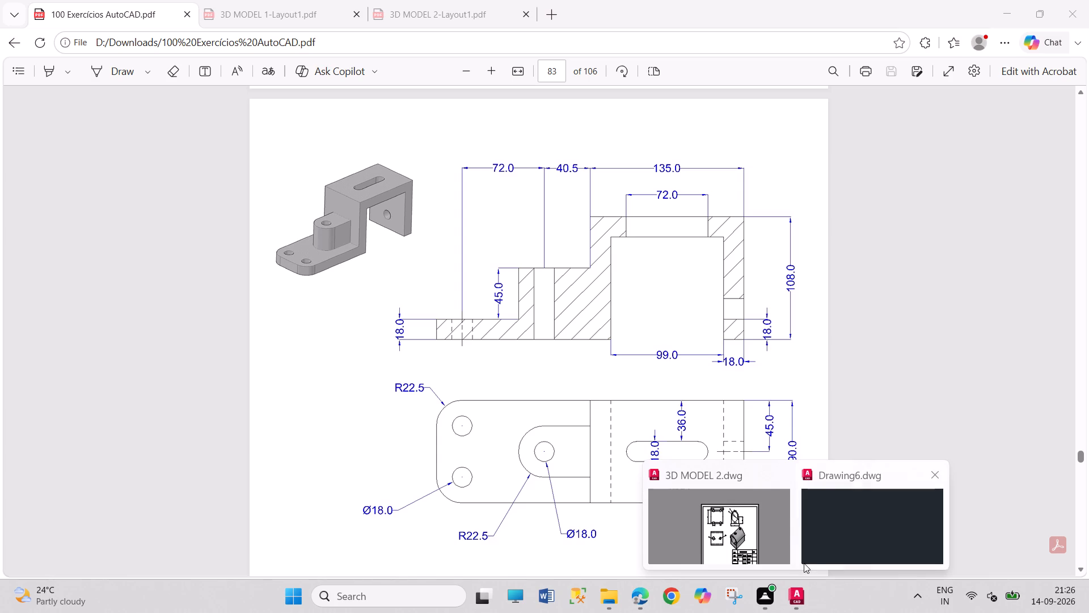
{"action": "left_click", "coordinate": [827, 545]}
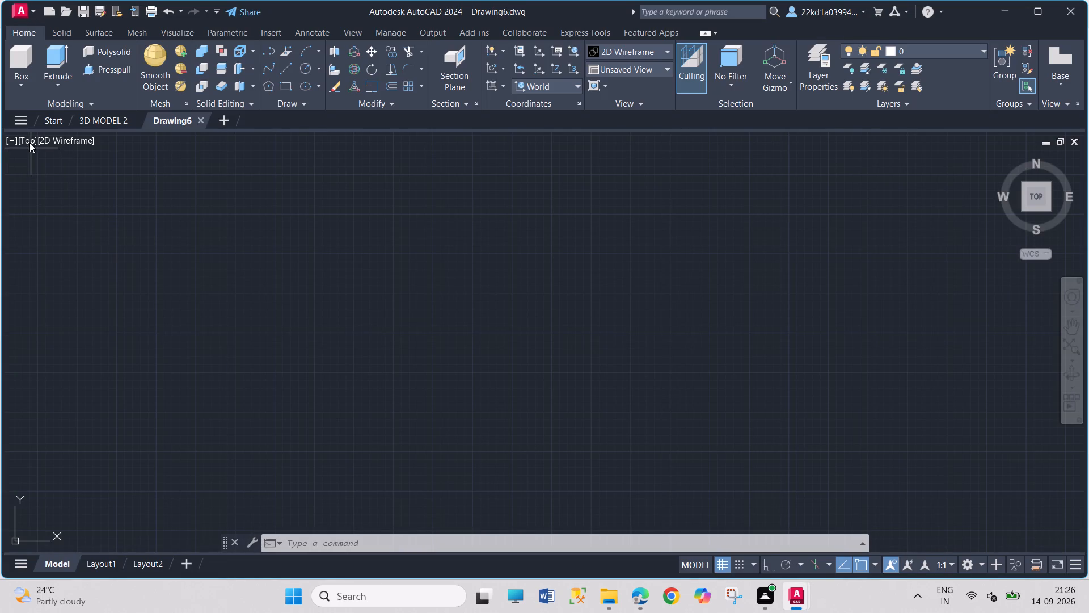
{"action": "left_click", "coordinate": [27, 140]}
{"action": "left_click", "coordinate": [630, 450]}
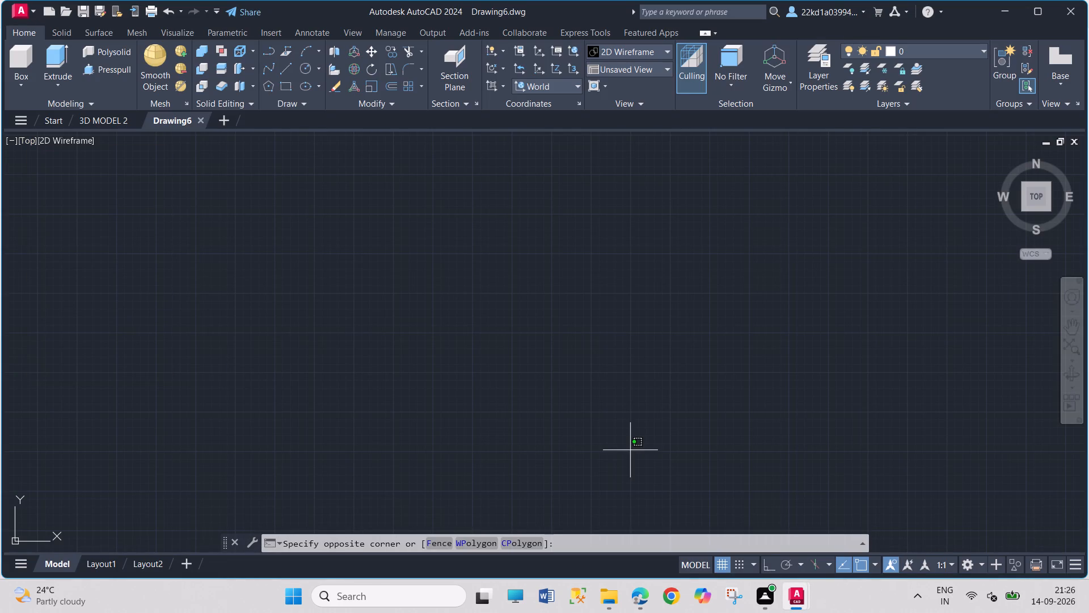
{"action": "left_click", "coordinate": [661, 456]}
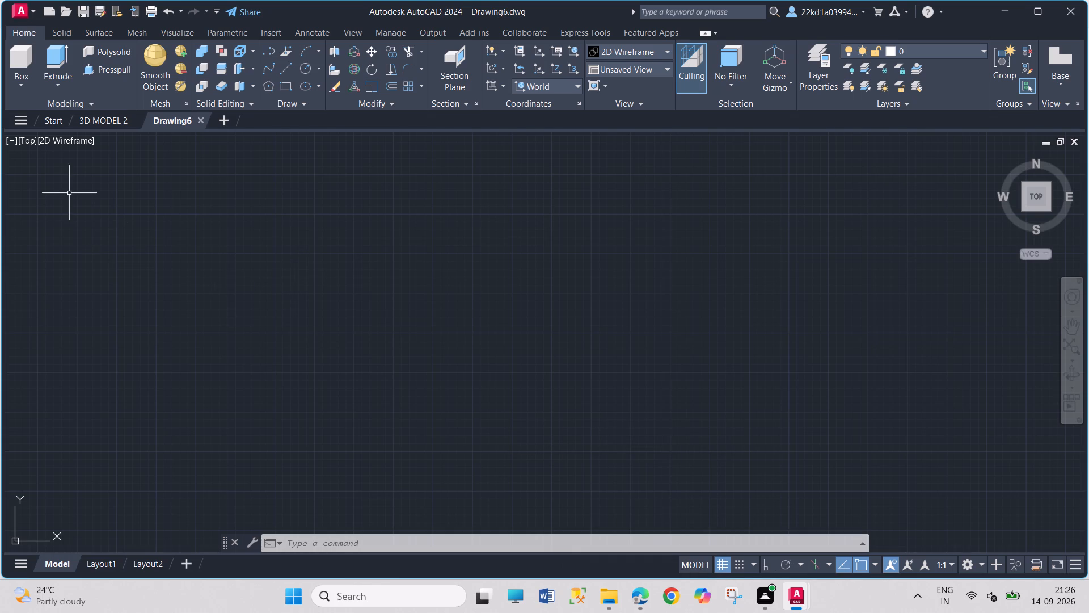
Draw a rectangle with length 135 and width 90 in the top view.
{"action": "left_click", "coordinate": [290, 83]}
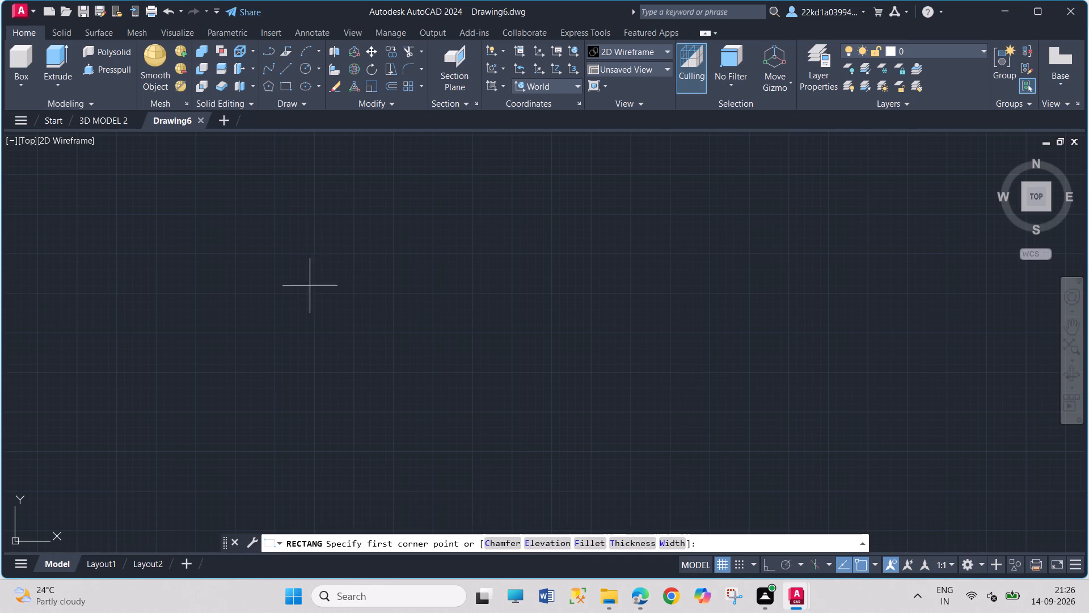
{"action": "left_click", "coordinate": [265, 229]}
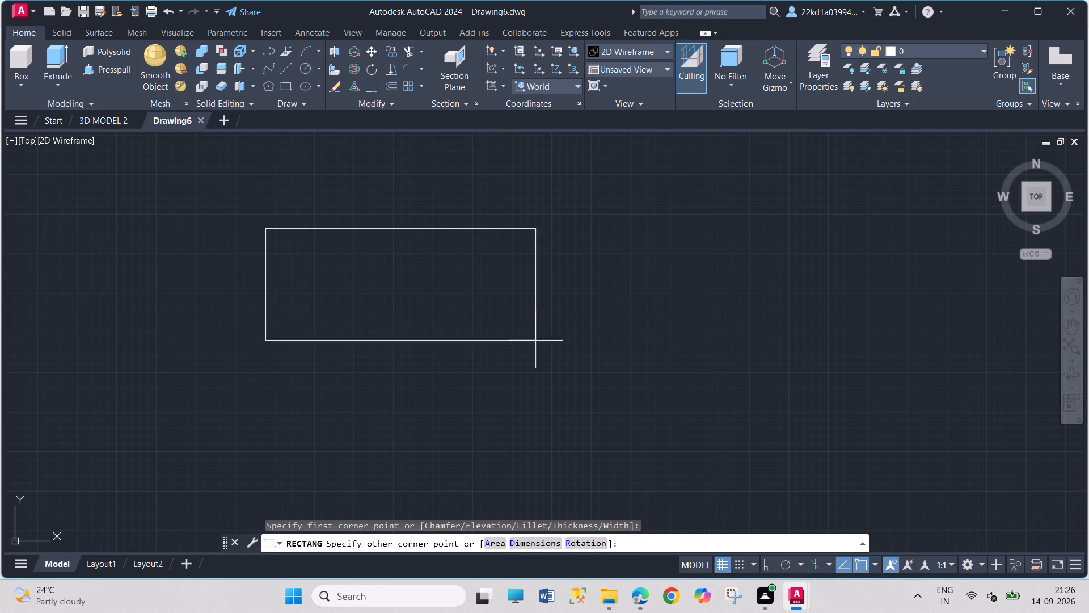
{"action": "left_click", "coordinate": [529, 545]}
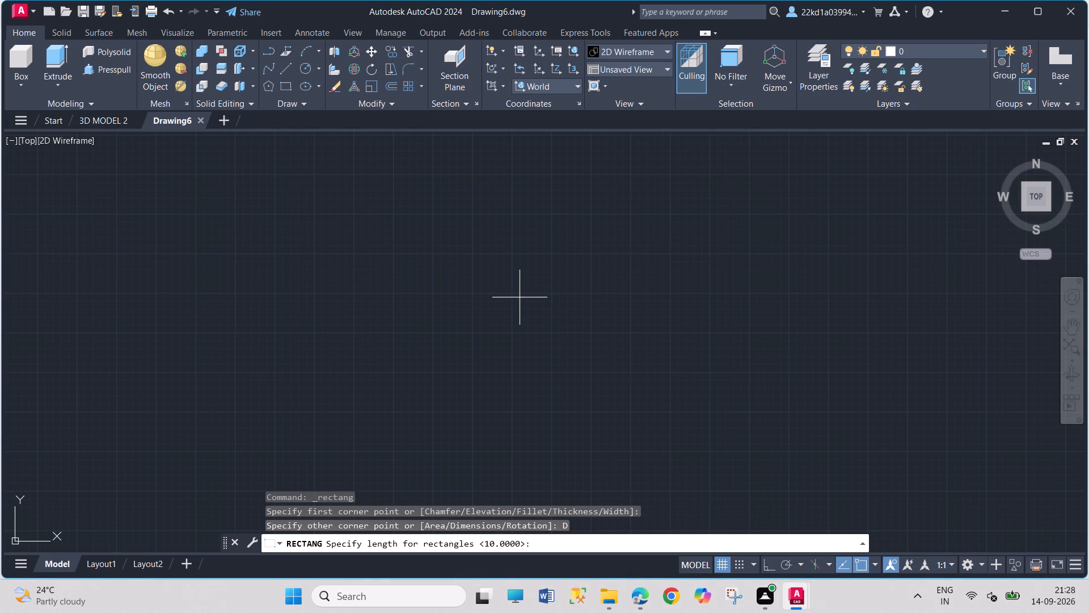
{"action": "type", "text": "135"}
{"action": "key", "text": "Return"}
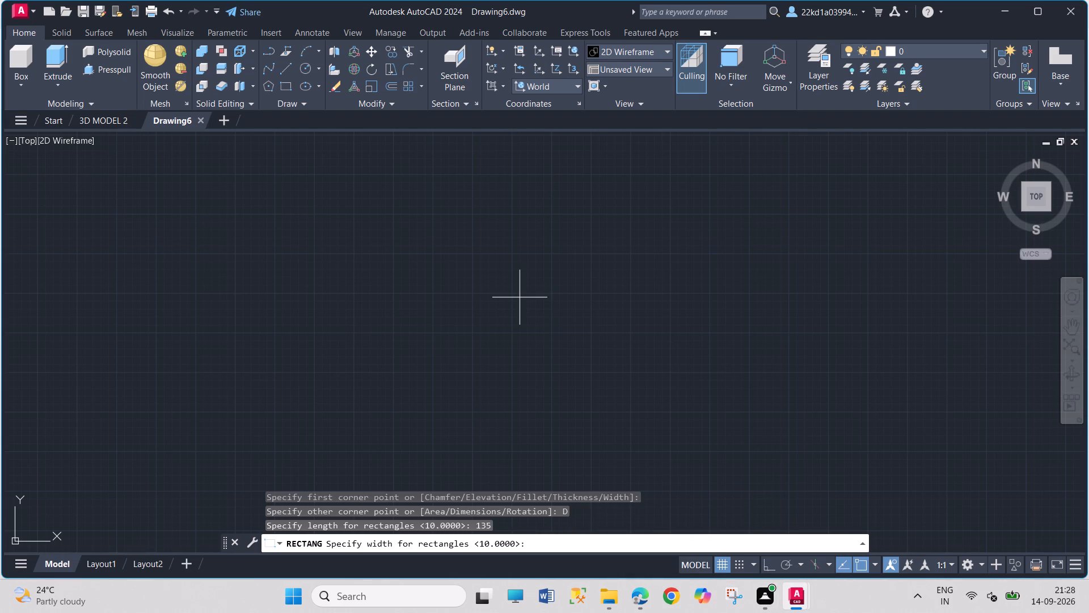
{"action": "type", "text": "90"}
{"action": "key", "text": "Return"}
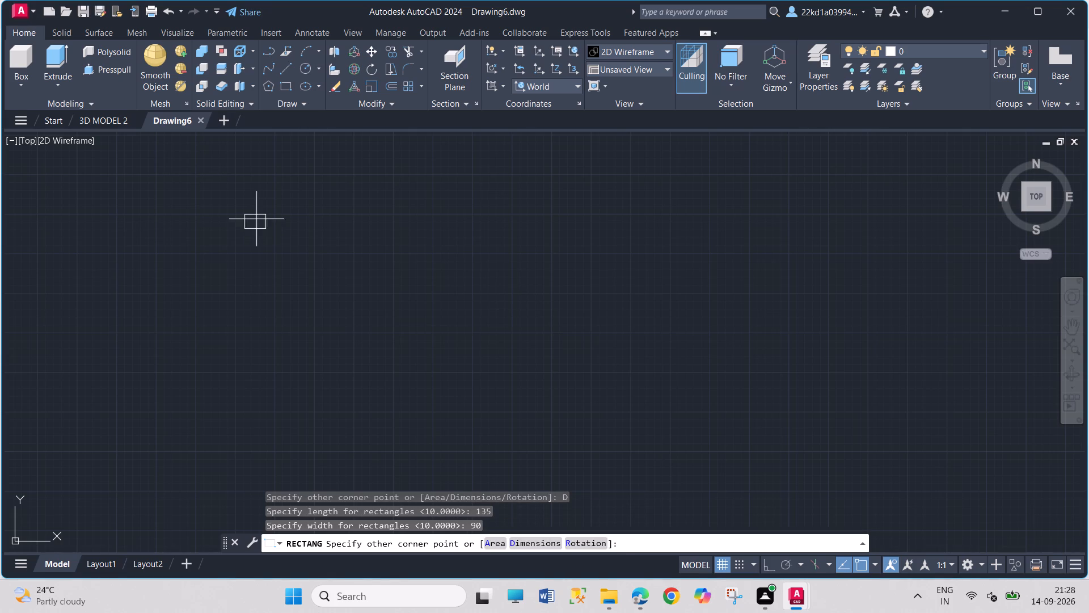
{"action": "left_click", "coordinate": [344, 274]}
{"action": "scroll", "coordinate": [264, 223], "scroll_direction": "up", "scroll_amount": 1}
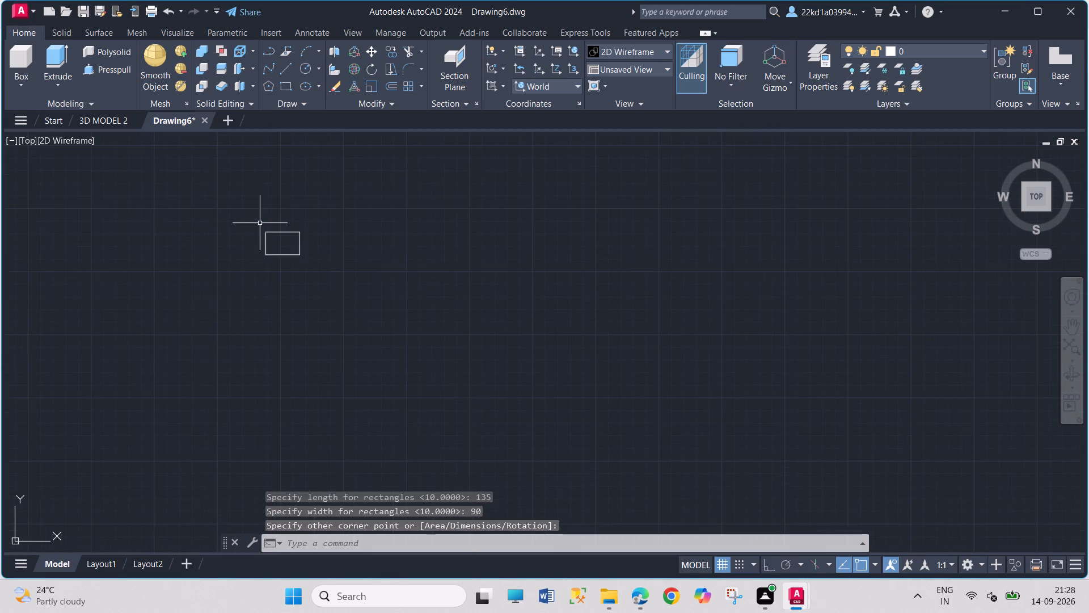
{"action": "scroll", "coordinate": [252, 223], "scroll_direction": "up", "scroll_amount": 4}
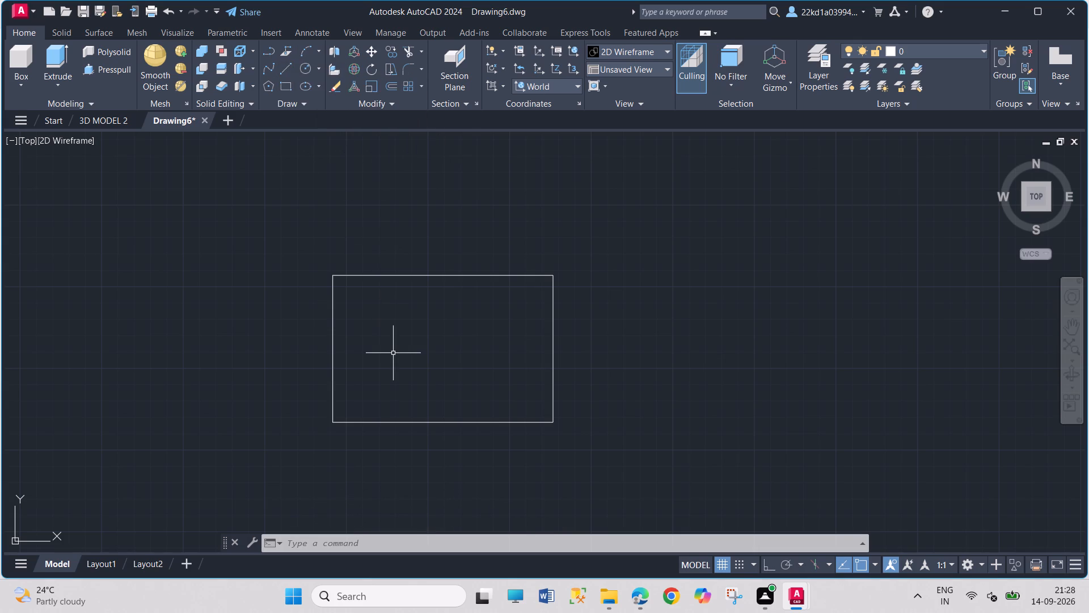
Fillet the rectangle's upper-left corner with a radius of 22.5.
{"action": "key", "text": "f"}
{"action": "key", "text": "Return"}
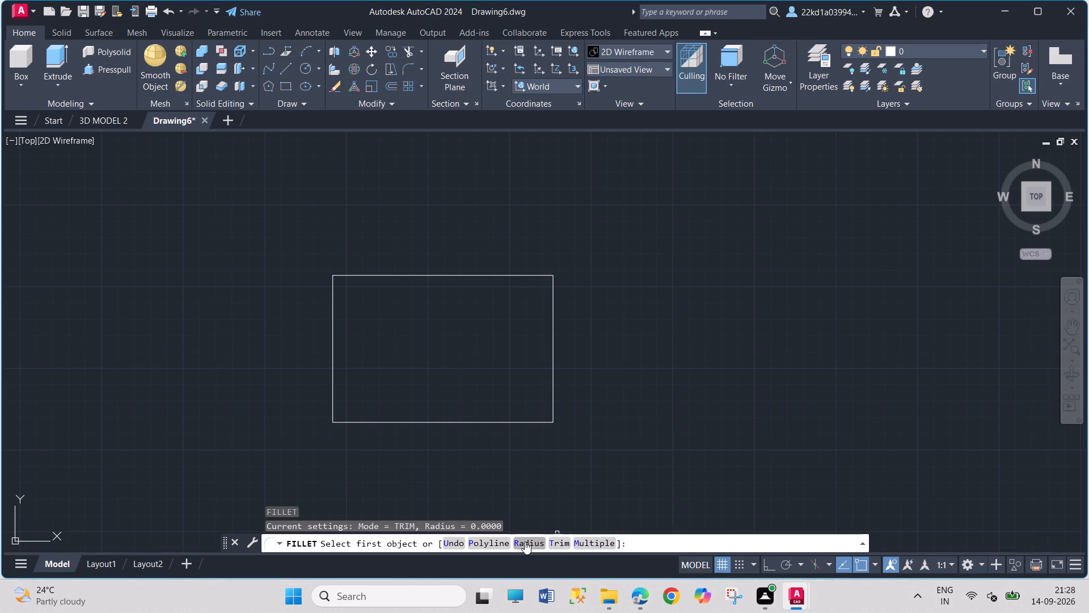
{"action": "left_click", "coordinate": [525, 541]}
{"action": "type", "text": "22.5"}
{"action": "key", "text": "Return"}
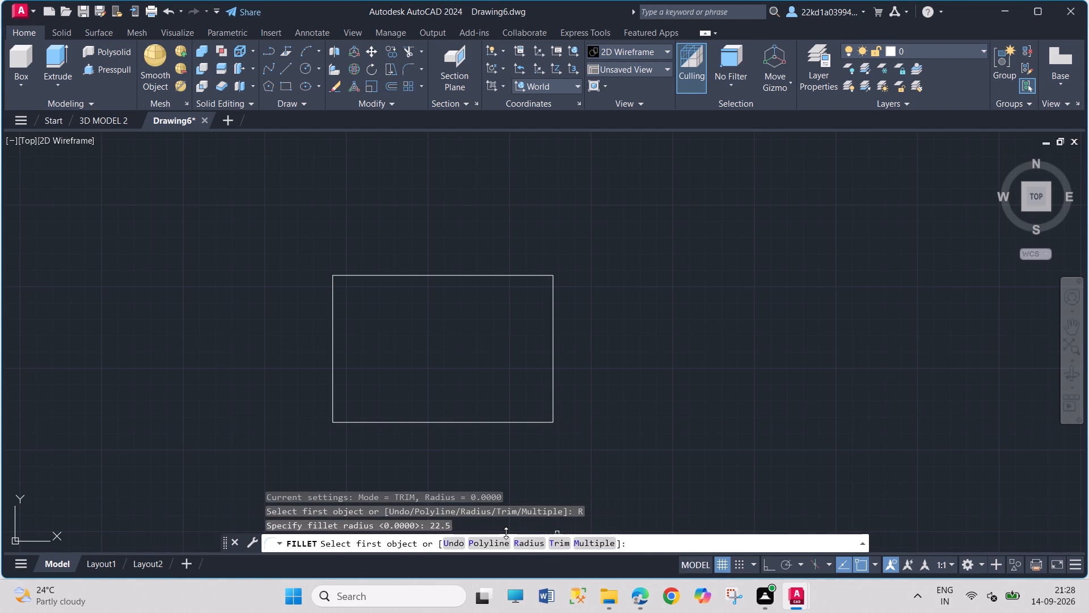
{"action": "left_click", "coordinate": [360, 275]}
{"action": "left_click", "coordinate": [331, 303]}
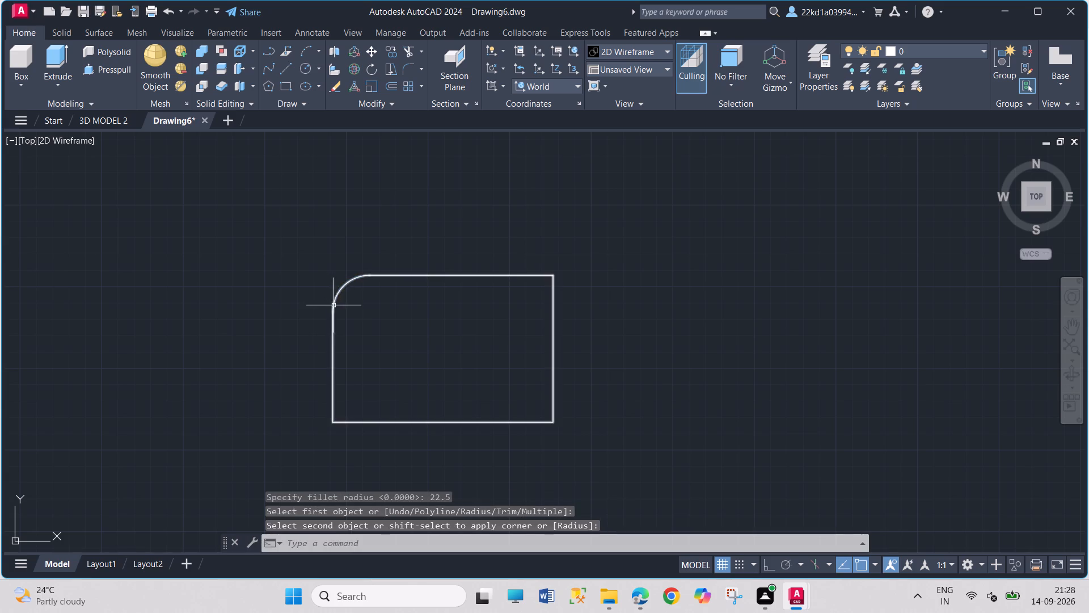
Fillet the lower-left corner of the rectangle with a radius of 22.5.
{"action": "key", "text": "f"}
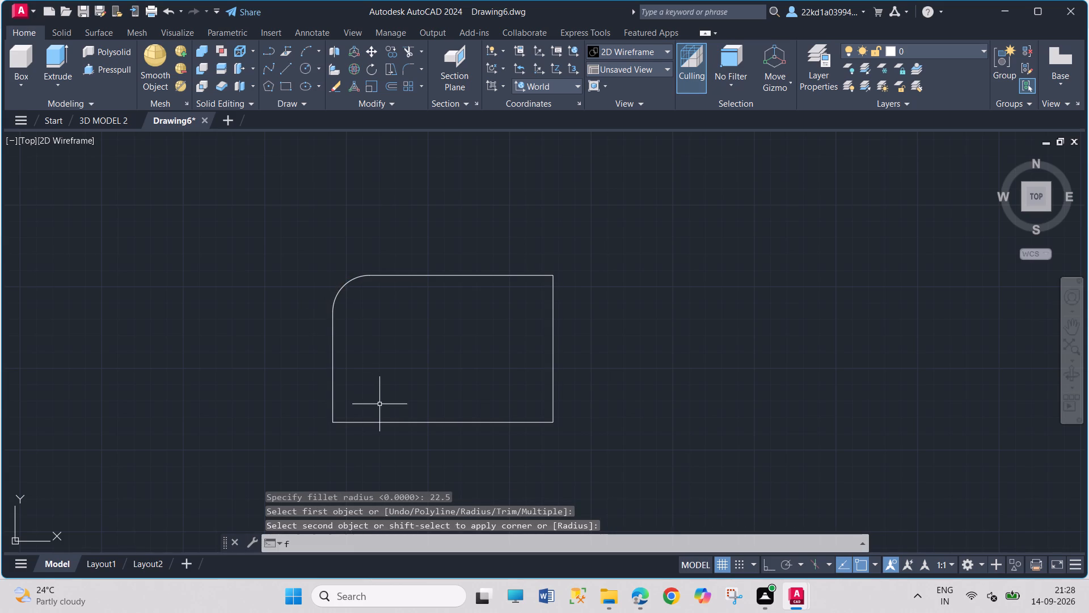
{"action": "key", "text": "Return"}
{"action": "left_click", "coordinate": [521, 544]}
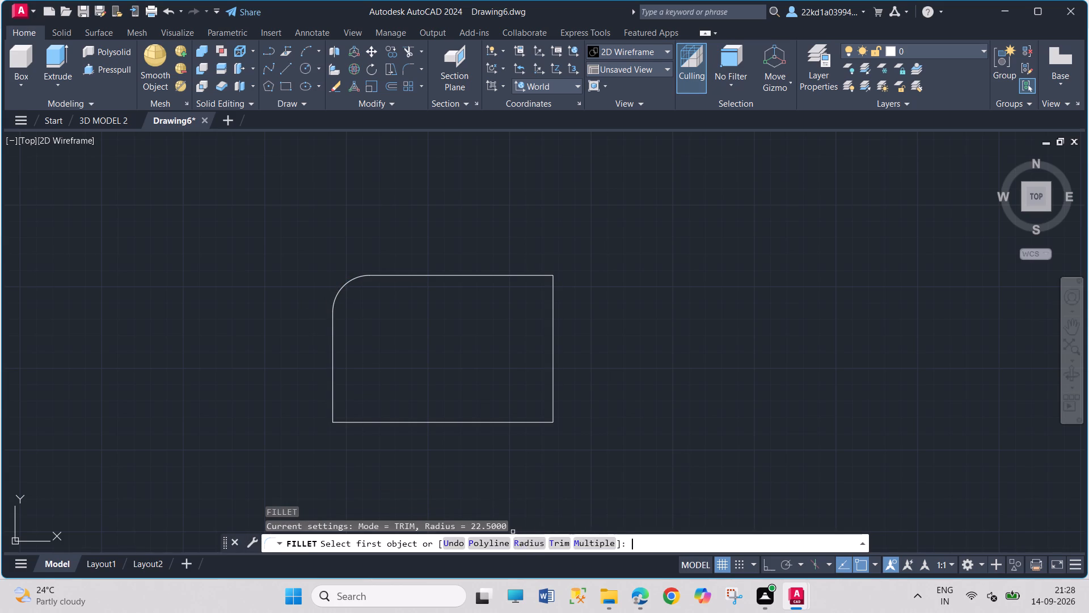
{"action": "key", "text": "Return"}
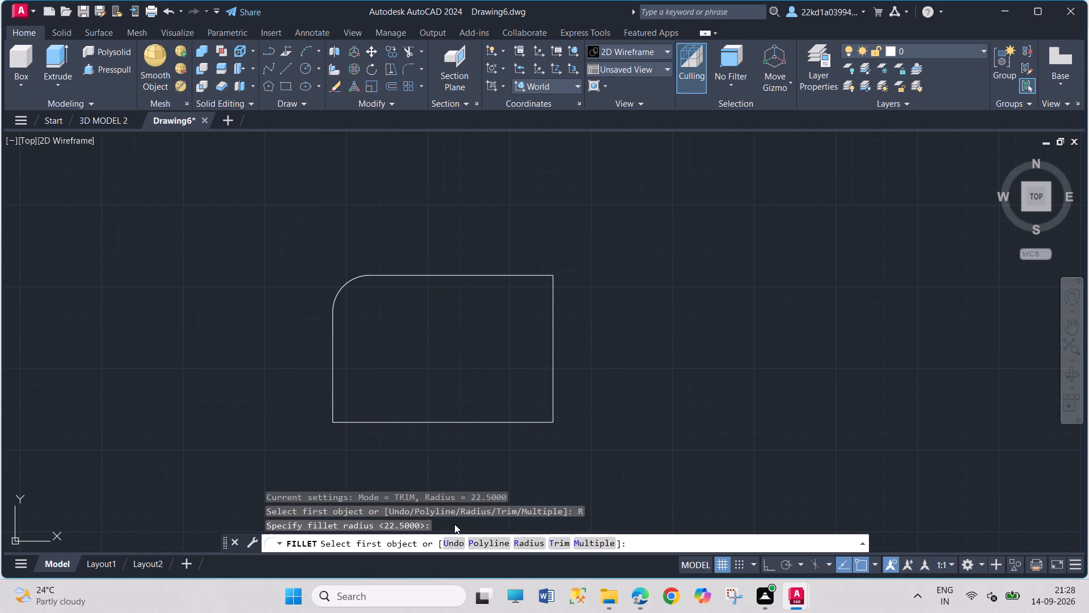
{"action": "left_click", "coordinate": [334, 406]}
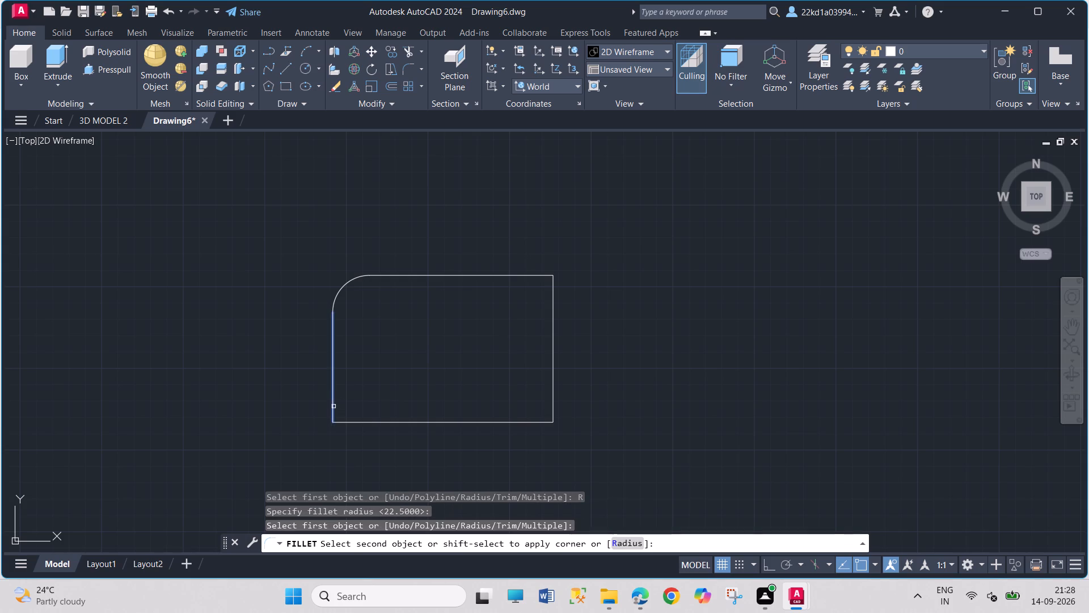
{"action": "left_click", "coordinate": [350, 424]}
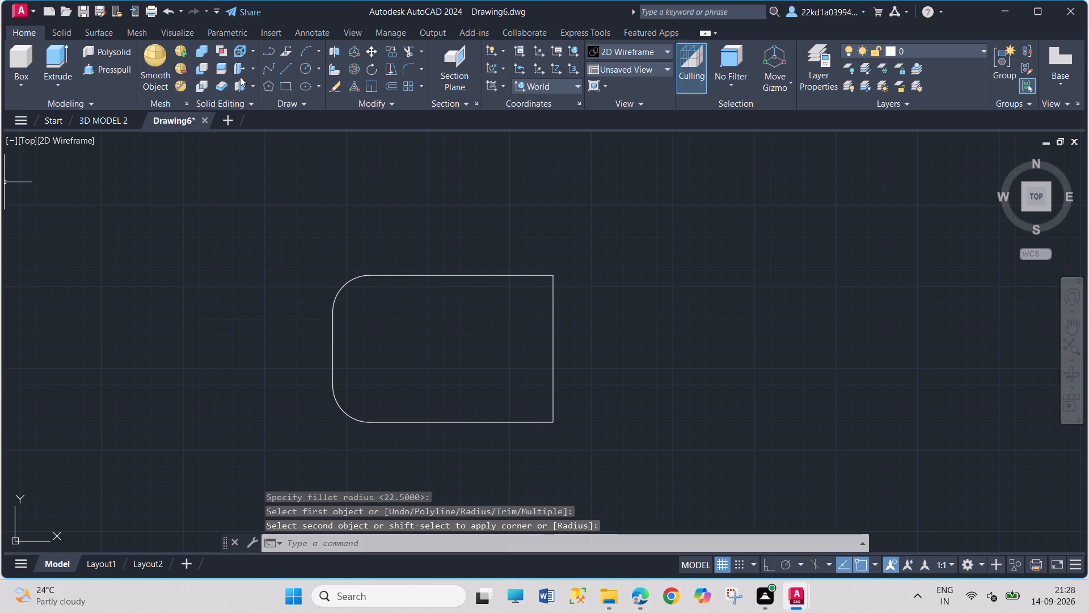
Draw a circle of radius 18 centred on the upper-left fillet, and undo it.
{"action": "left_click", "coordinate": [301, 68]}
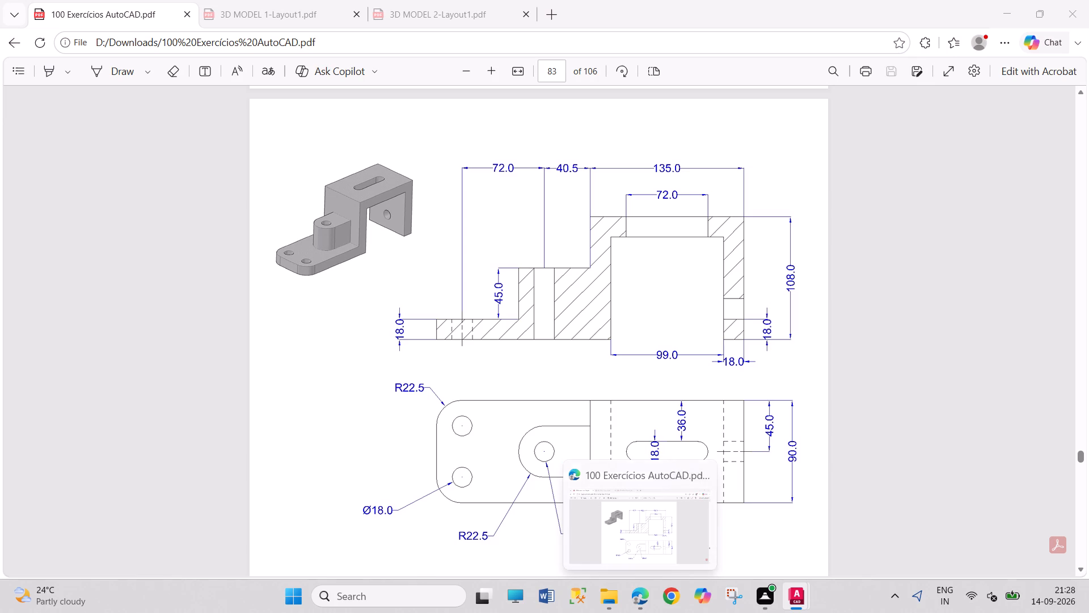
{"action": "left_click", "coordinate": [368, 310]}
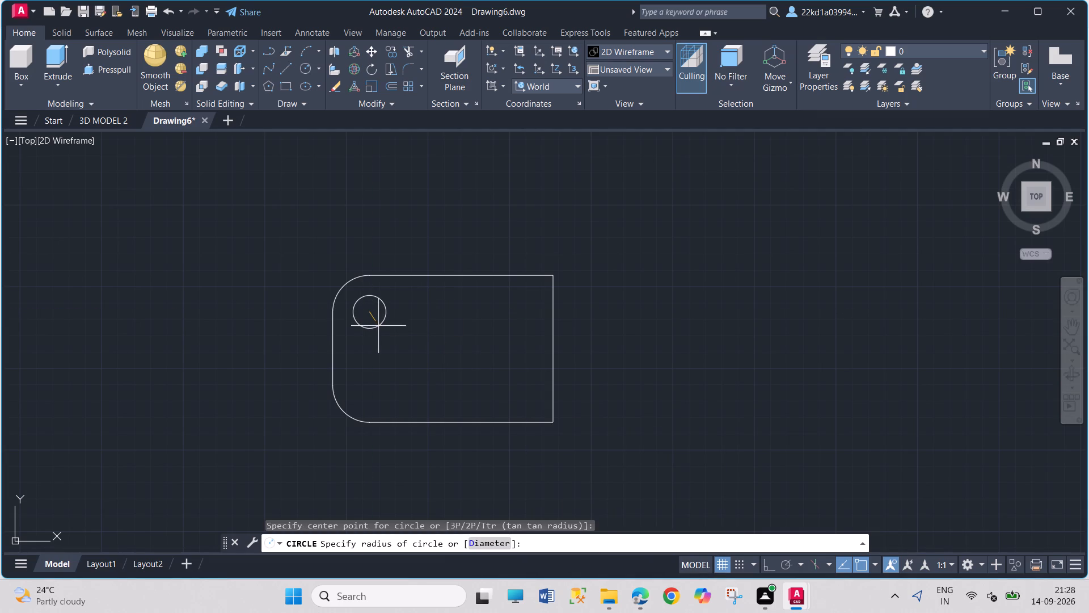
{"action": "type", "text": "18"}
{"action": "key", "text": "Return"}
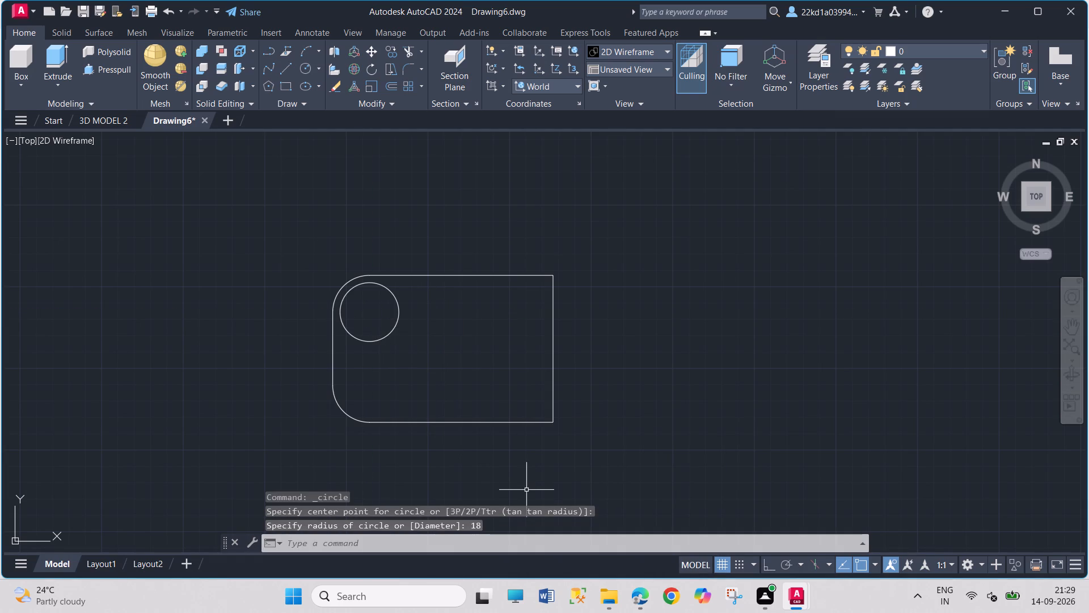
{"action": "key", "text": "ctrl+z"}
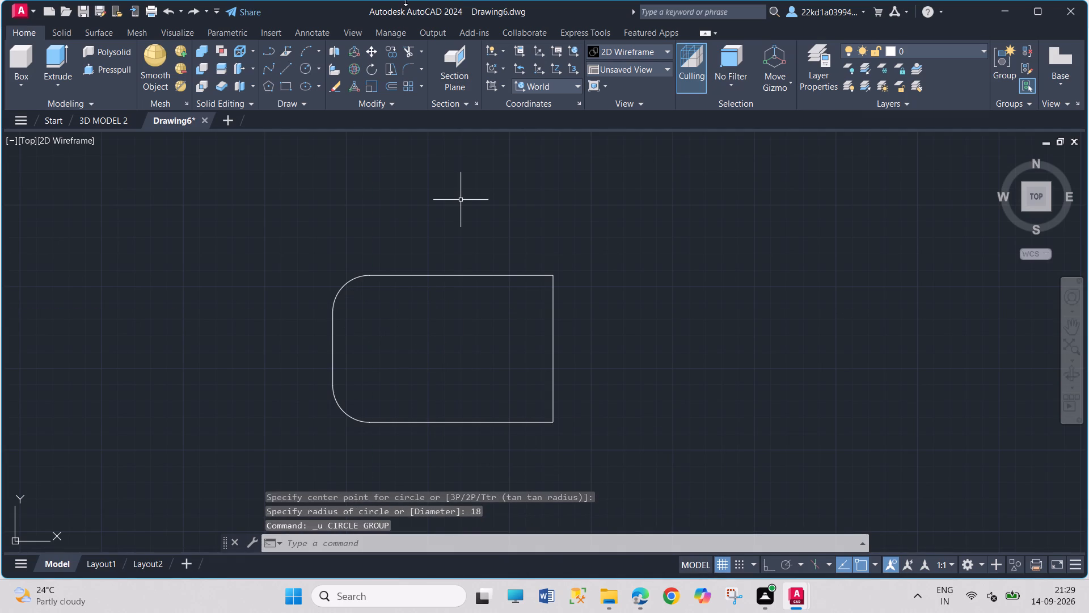
Draw two circles of radius 9, one centred on the upper-left fillet and one on the lower-left fillet.
{"action": "left_click", "coordinate": [306, 72]}
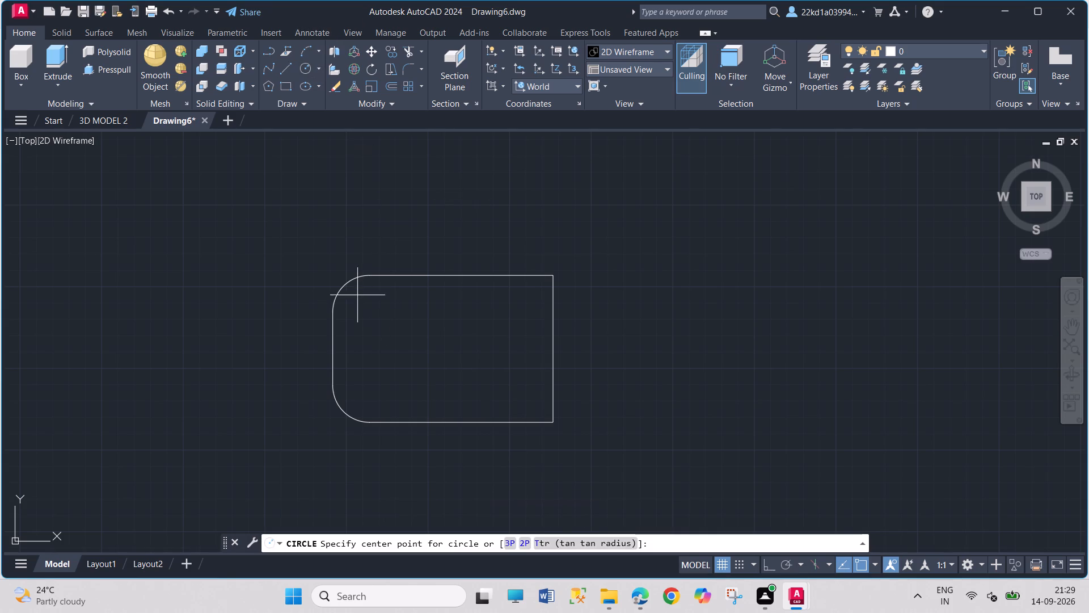
{"action": "left_click", "coordinate": [370, 314]}
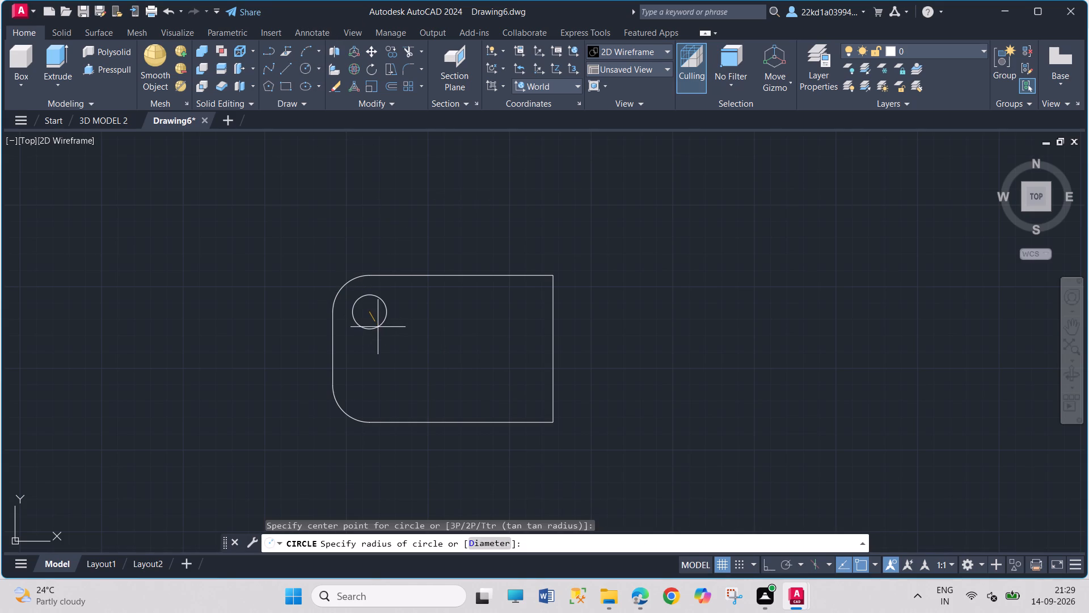
{"action": "key", "text": "9"}
{"action": "key", "text": "Return"}
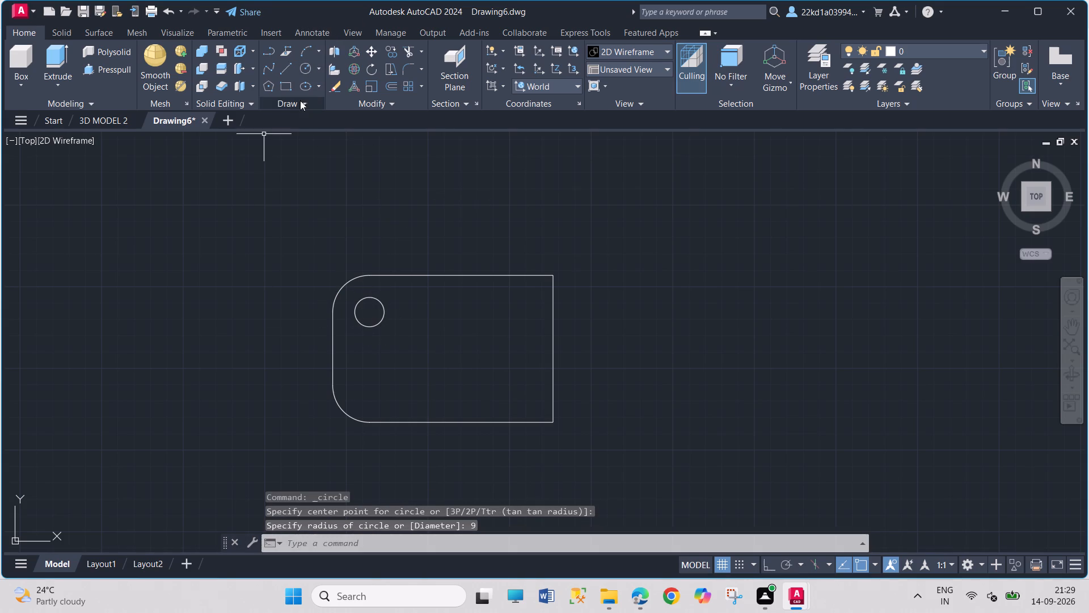
{"action": "left_click", "coordinate": [302, 67]}
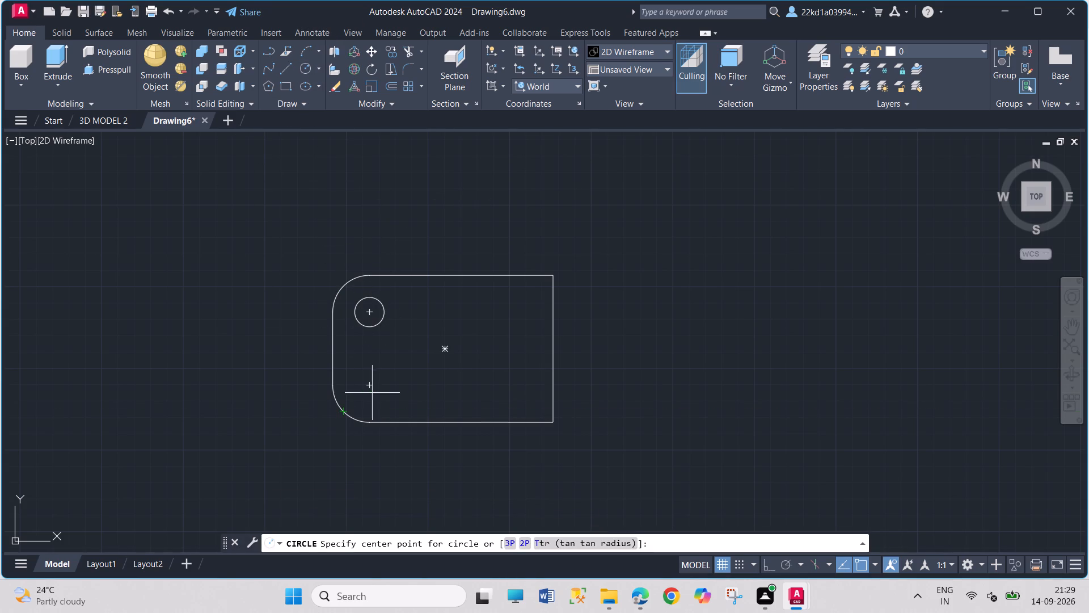
{"action": "left_click", "coordinate": [370, 386]}
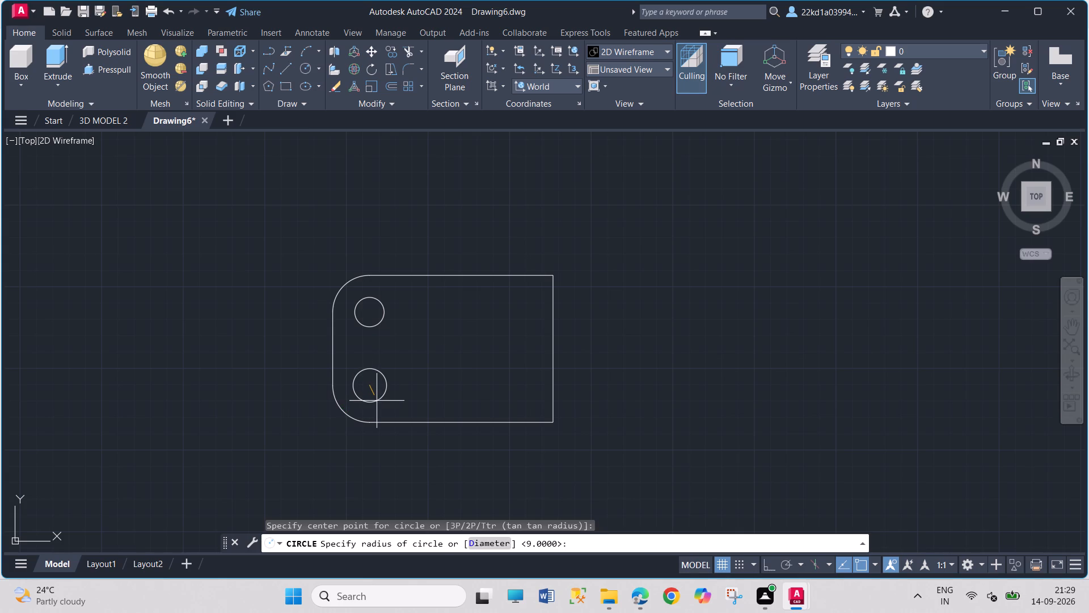
{"action": "key", "text": "9"}
{"action": "key", "text": "Return"}
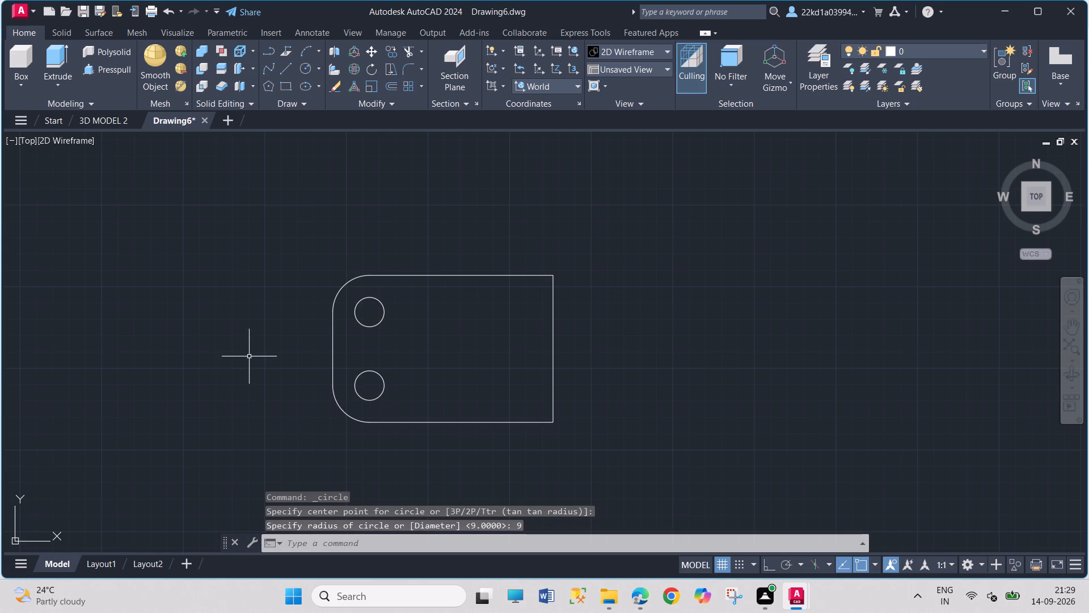
Show the profile in the SW Isometric view with the Realistic visual style.
{"action": "left_click", "coordinate": [23, 142]}
{"action": "left_click", "coordinate": [63, 263]}
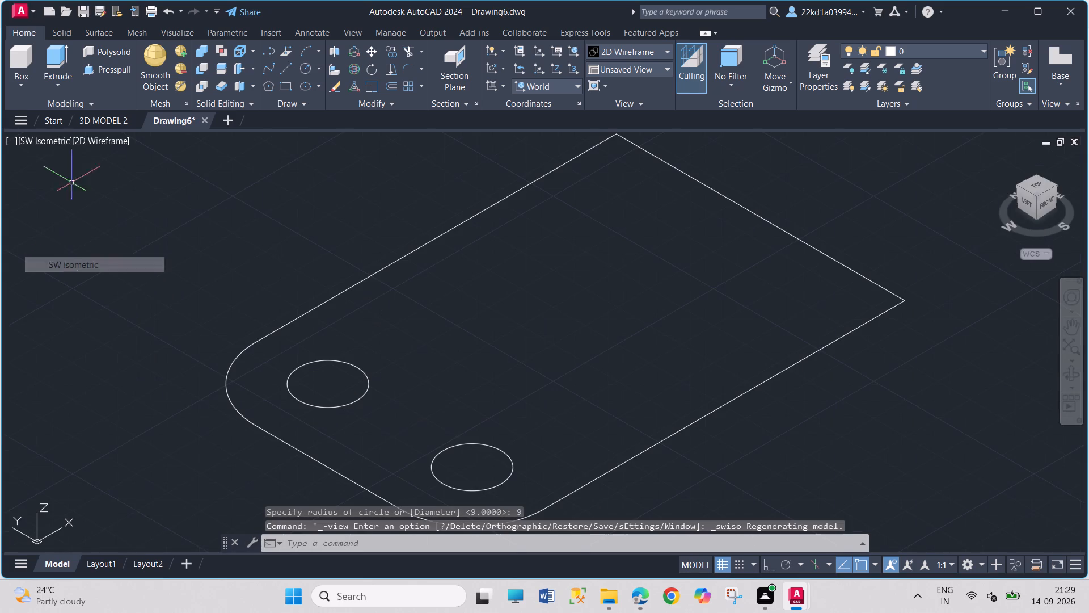
{"action": "left_click", "coordinate": [88, 141]}
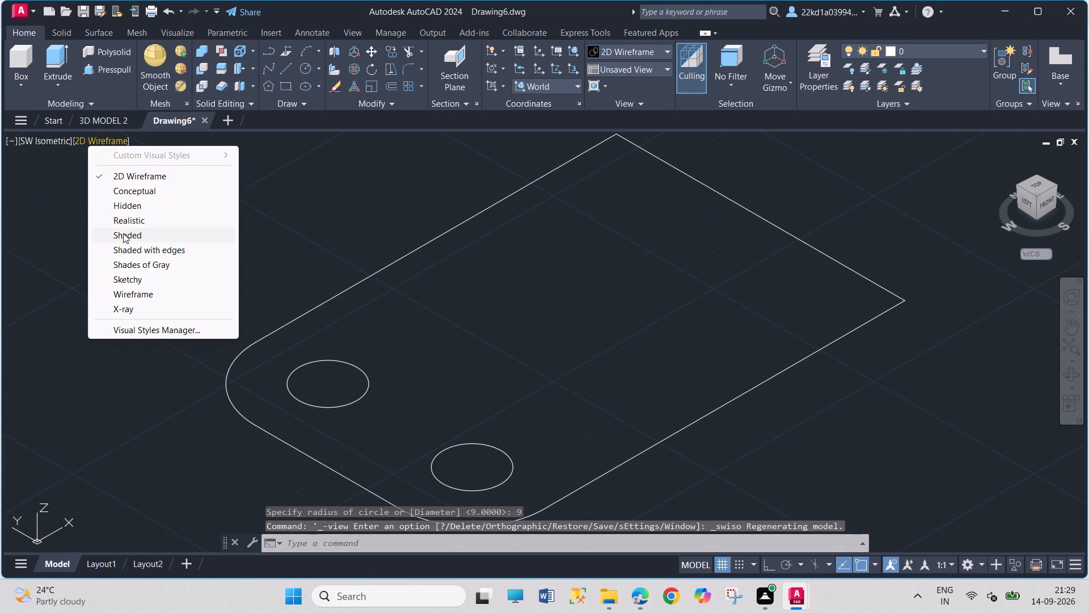
{"action": "left_click", "coordinate": [126, 222]}
{"action": "scroll", "coordinate": [373, 285], "scroll_direction": "down", "scroll_amount": 3}
{"action": "scroll", "coordinate": [487, 358], "scroll_direction": "down", "scroll_amount": 1}
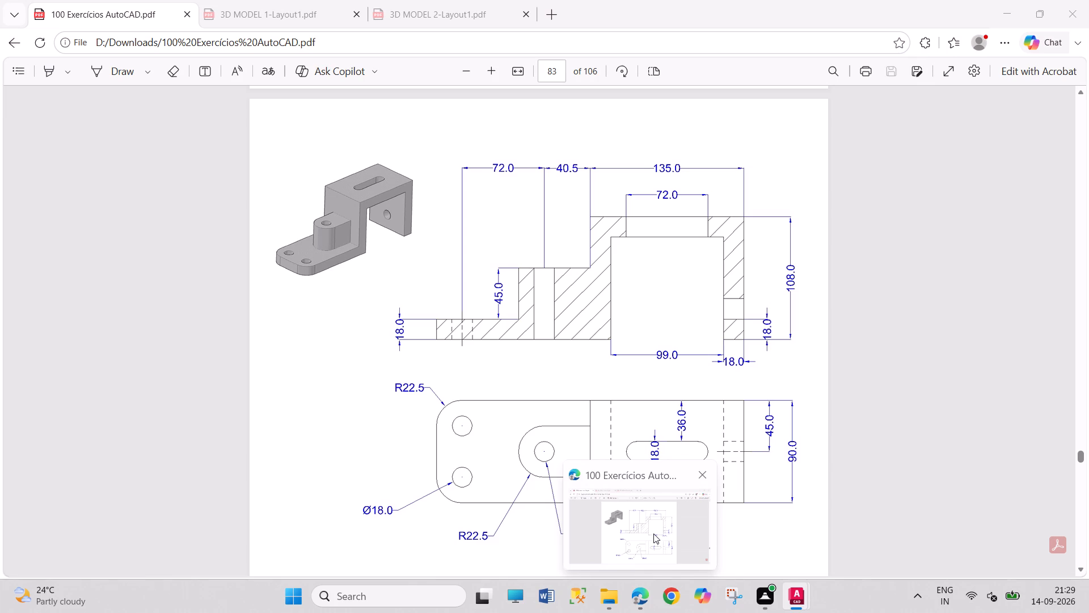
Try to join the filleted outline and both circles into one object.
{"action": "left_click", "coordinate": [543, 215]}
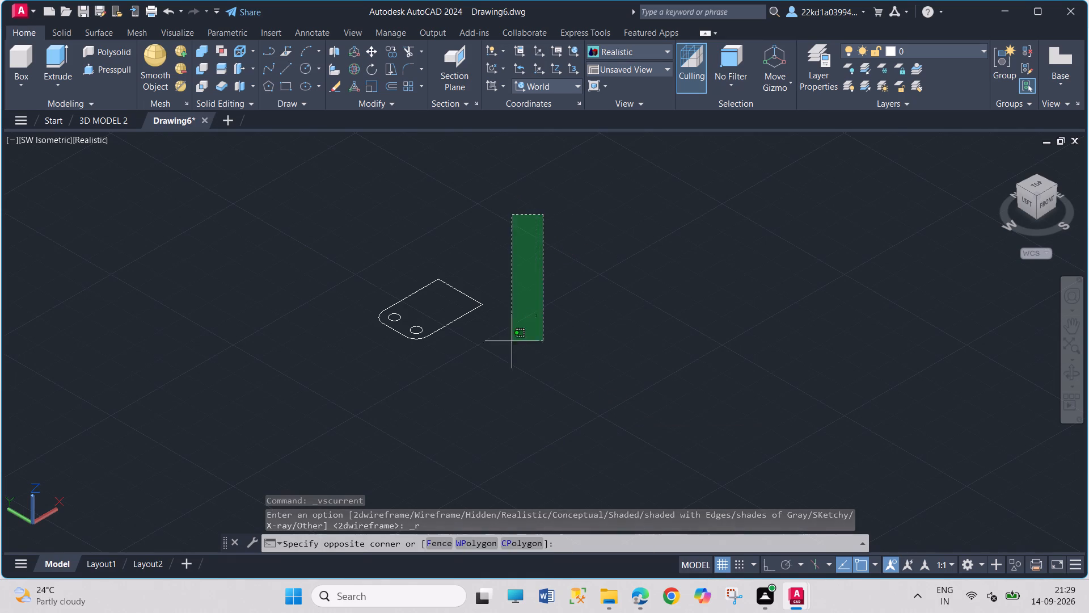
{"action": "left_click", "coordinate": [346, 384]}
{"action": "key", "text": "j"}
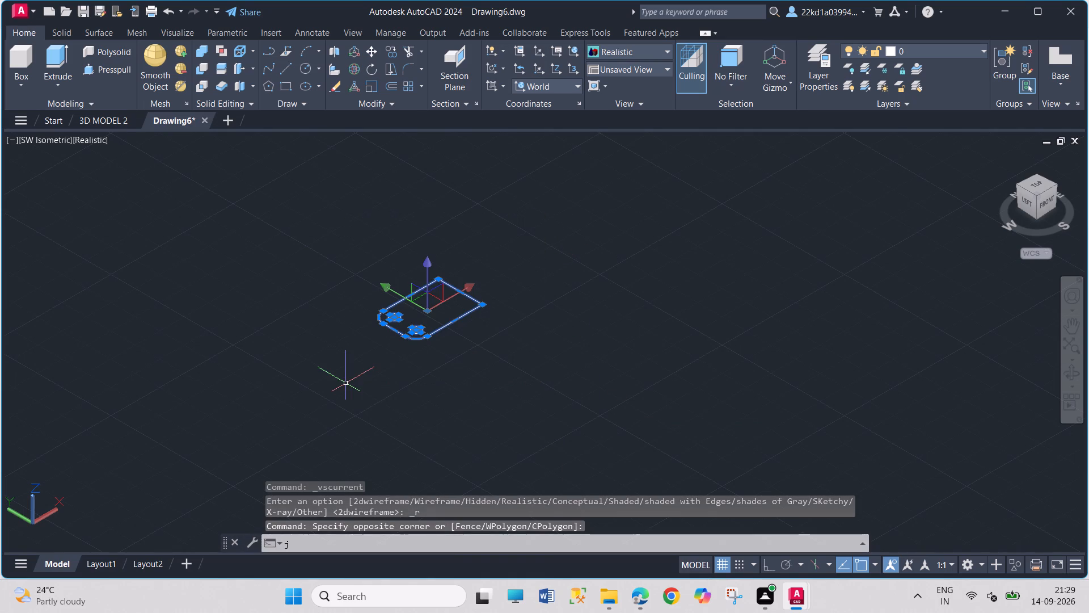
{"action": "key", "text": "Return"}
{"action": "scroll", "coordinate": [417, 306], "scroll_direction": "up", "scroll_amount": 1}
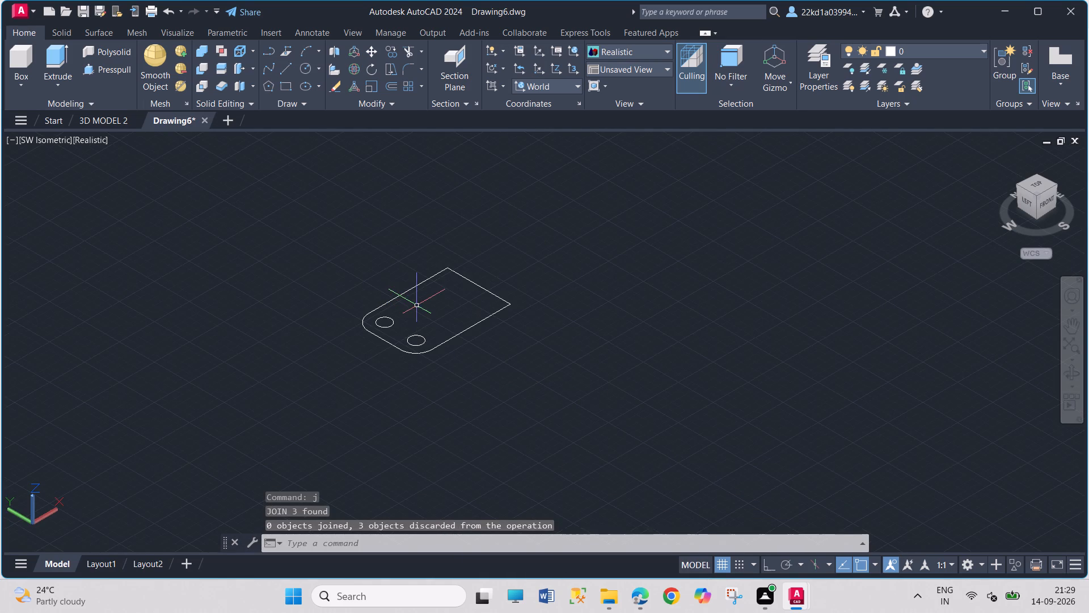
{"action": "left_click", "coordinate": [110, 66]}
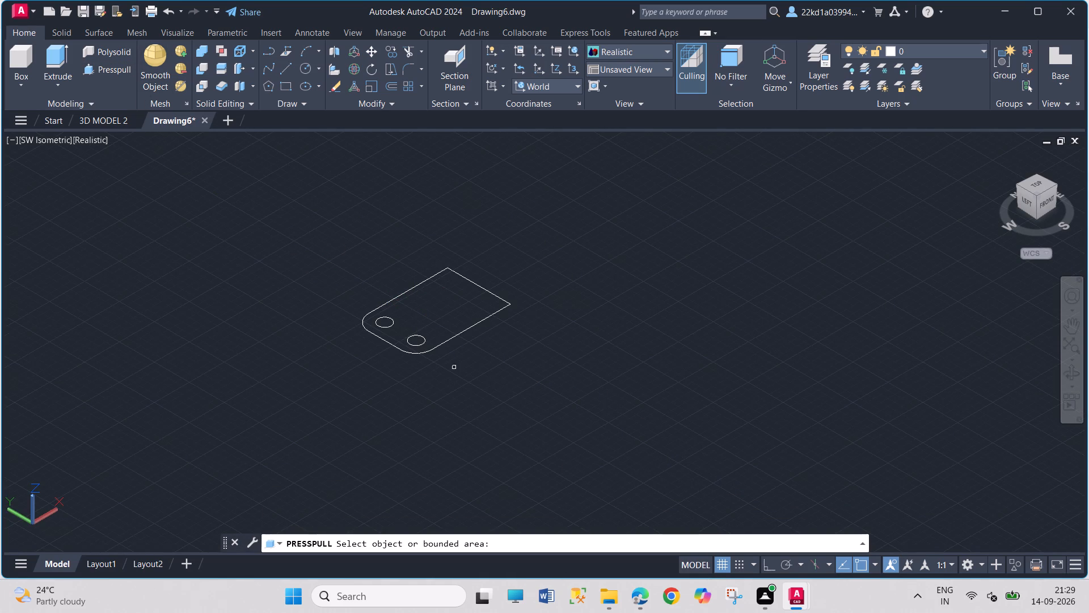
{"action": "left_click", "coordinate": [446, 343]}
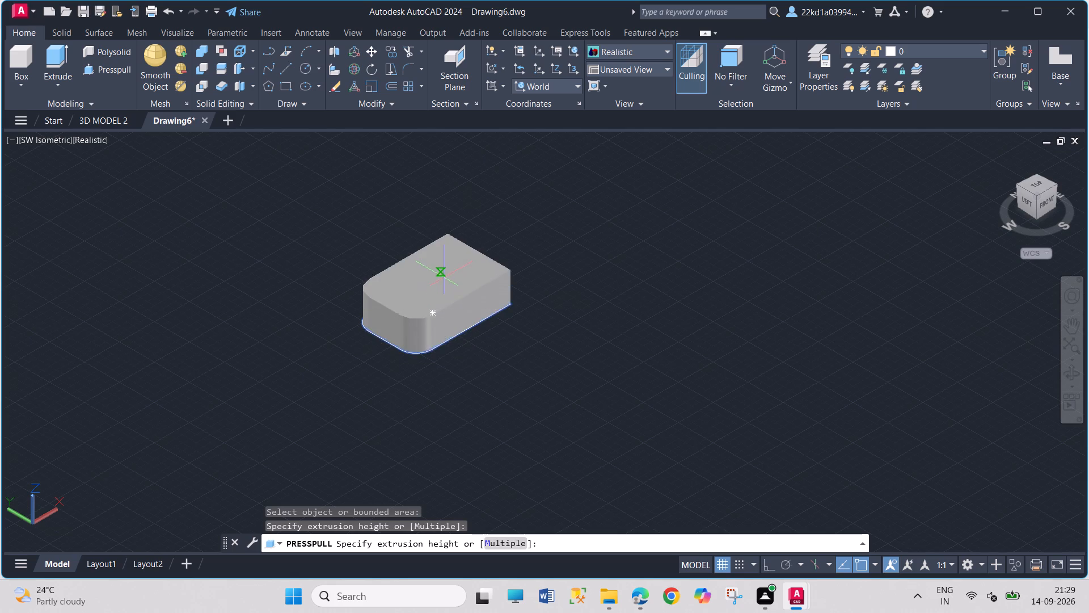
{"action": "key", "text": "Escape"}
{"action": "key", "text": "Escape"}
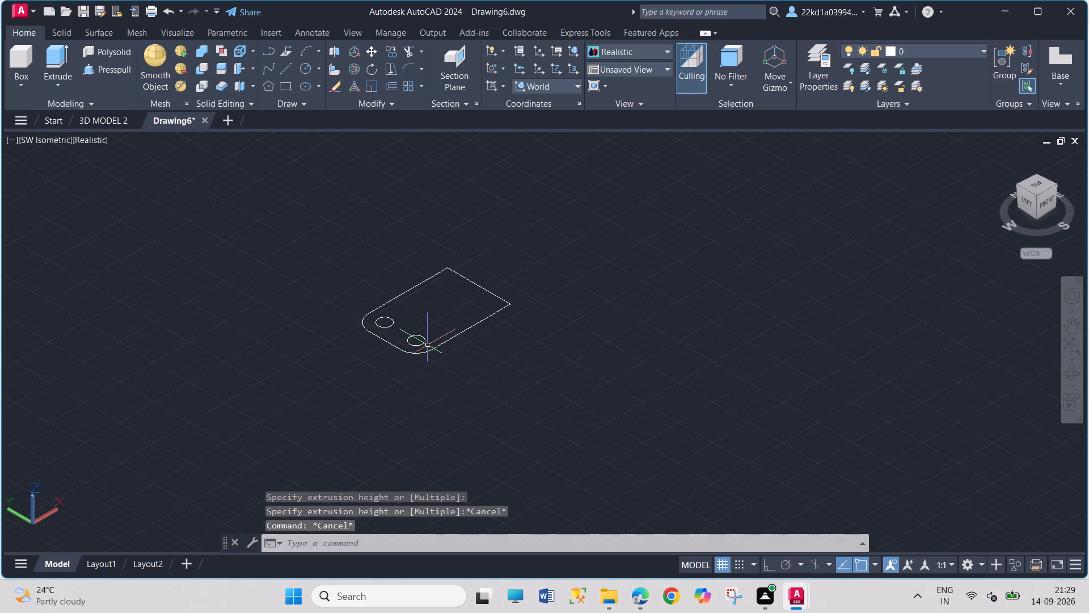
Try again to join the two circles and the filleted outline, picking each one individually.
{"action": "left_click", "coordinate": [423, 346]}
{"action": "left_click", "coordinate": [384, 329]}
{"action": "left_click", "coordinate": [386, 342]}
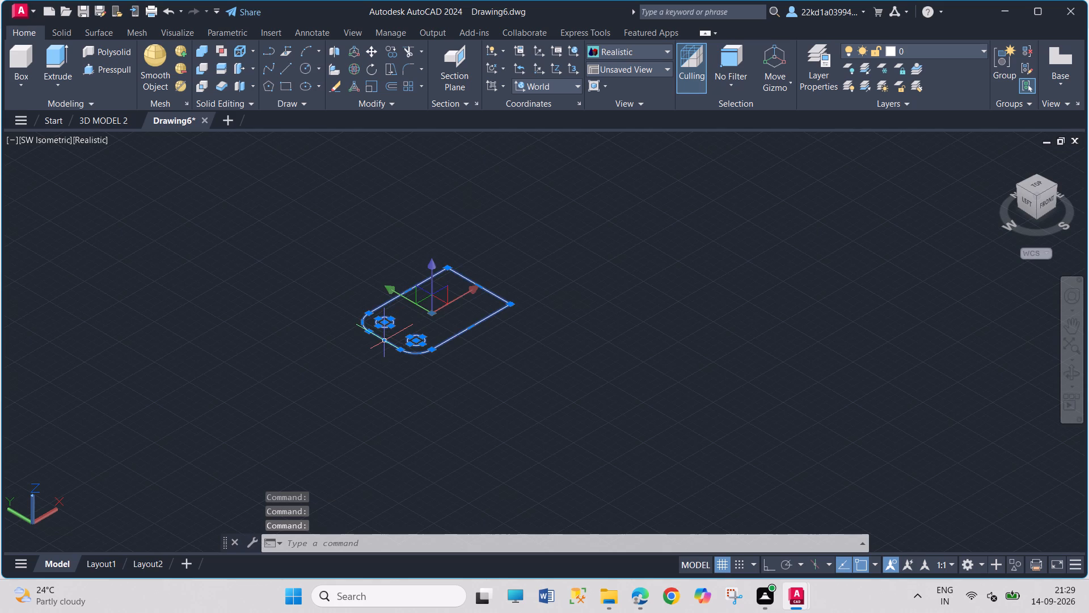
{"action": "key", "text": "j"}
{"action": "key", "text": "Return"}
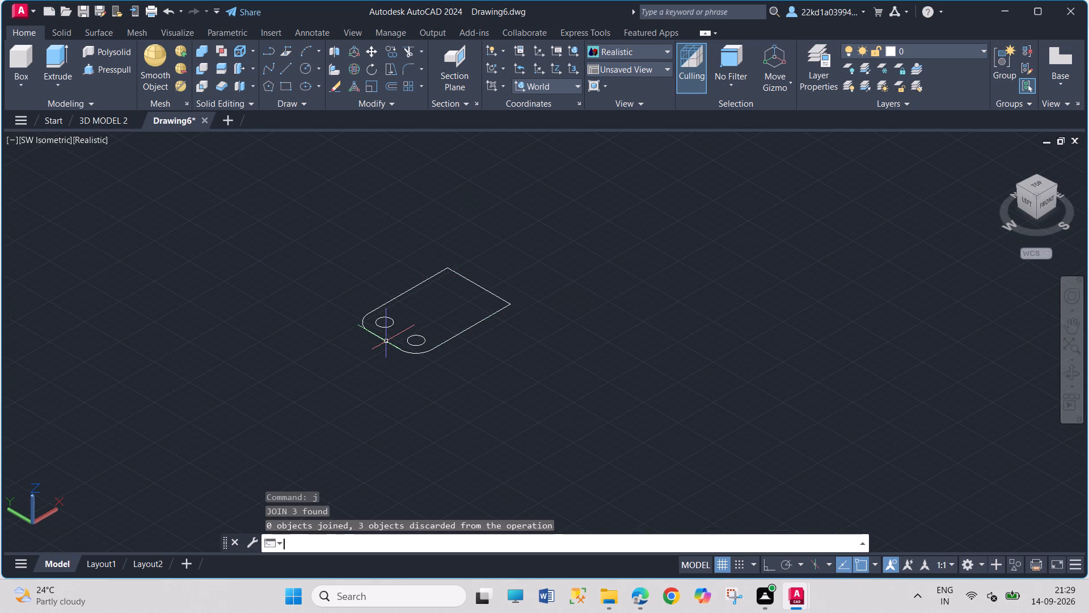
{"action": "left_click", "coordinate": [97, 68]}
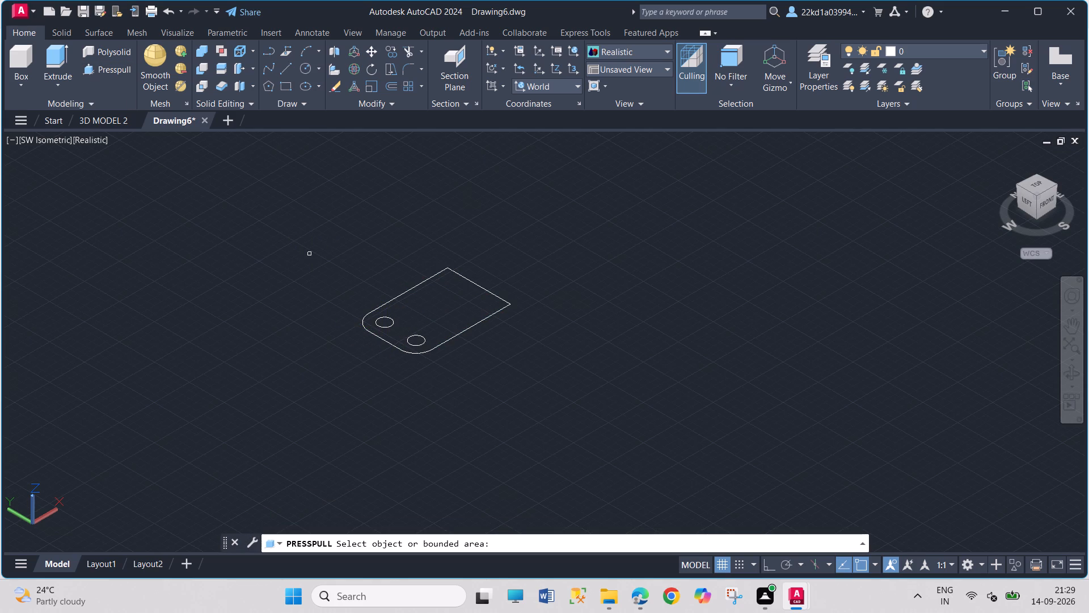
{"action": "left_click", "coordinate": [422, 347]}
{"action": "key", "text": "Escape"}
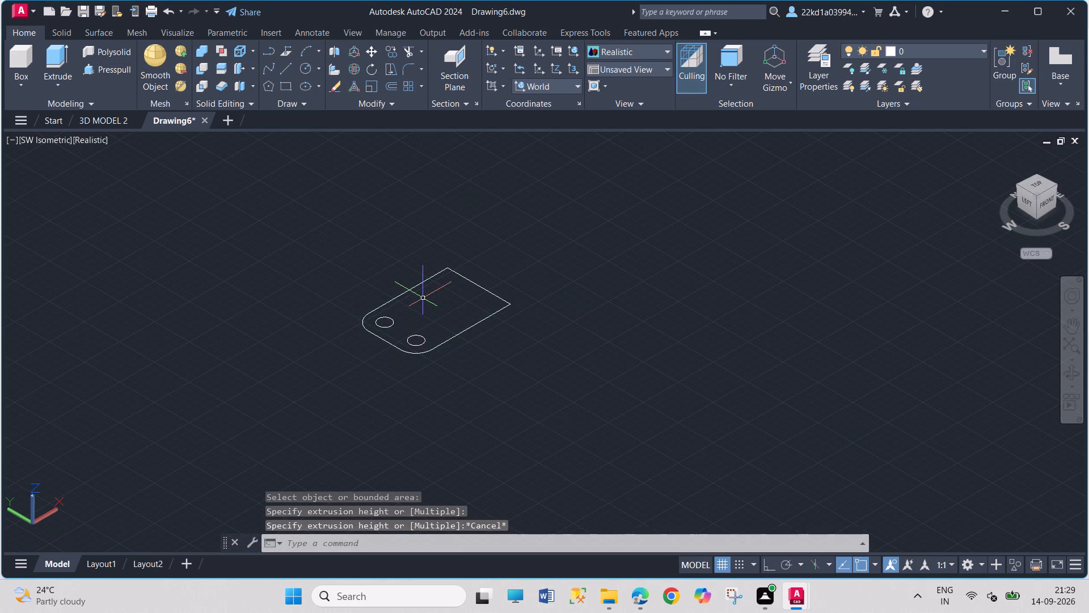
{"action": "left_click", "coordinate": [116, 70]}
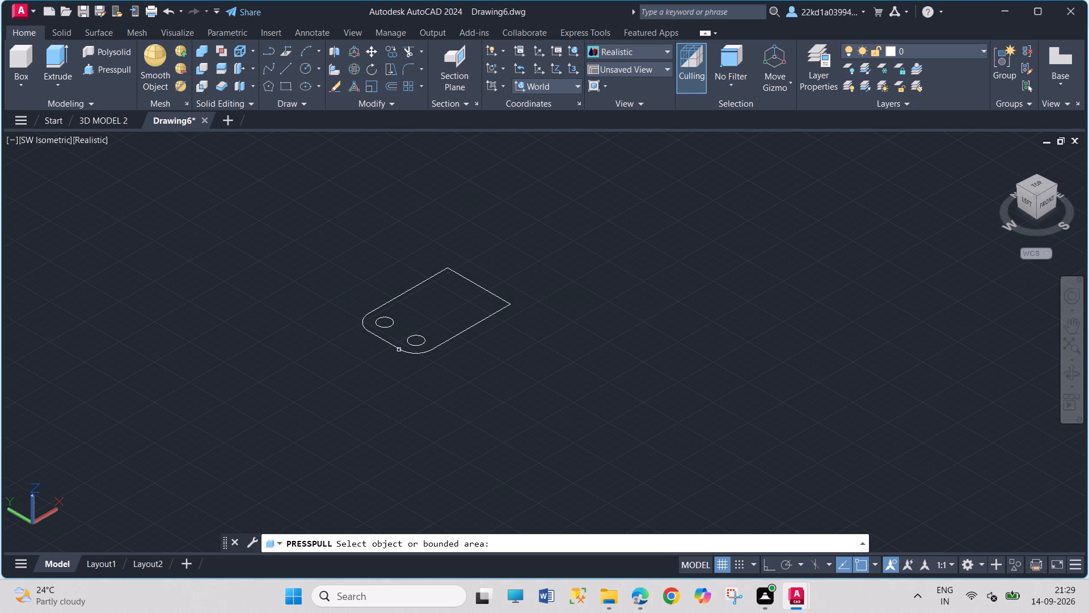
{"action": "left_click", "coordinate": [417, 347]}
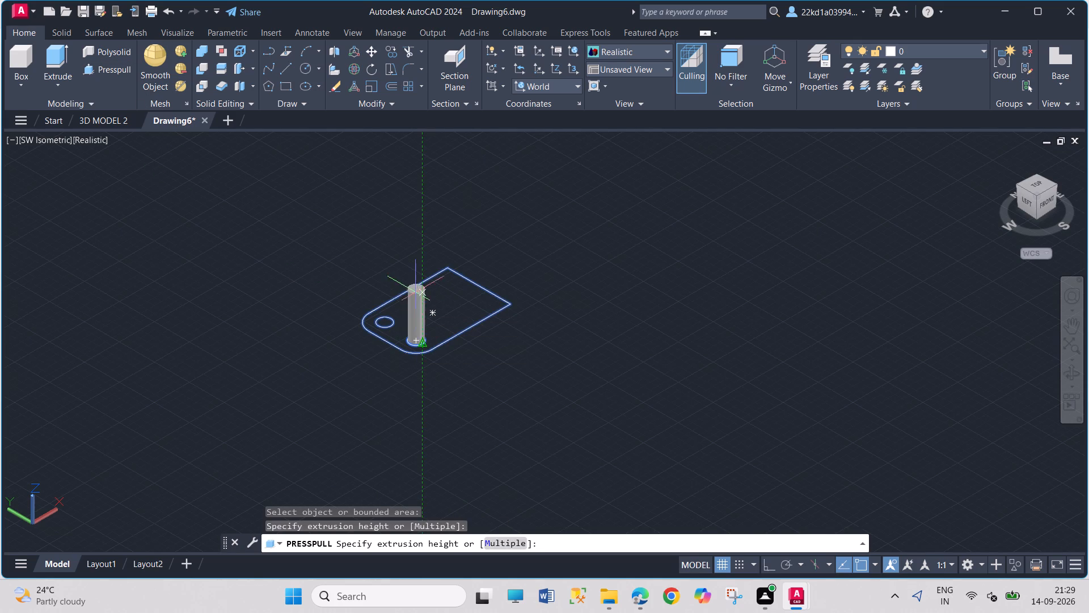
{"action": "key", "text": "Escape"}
Presspull the filleted outline upward to a height of 18 to form the base plate.
{"action": "left_click", "coordinate": [99, 74]}
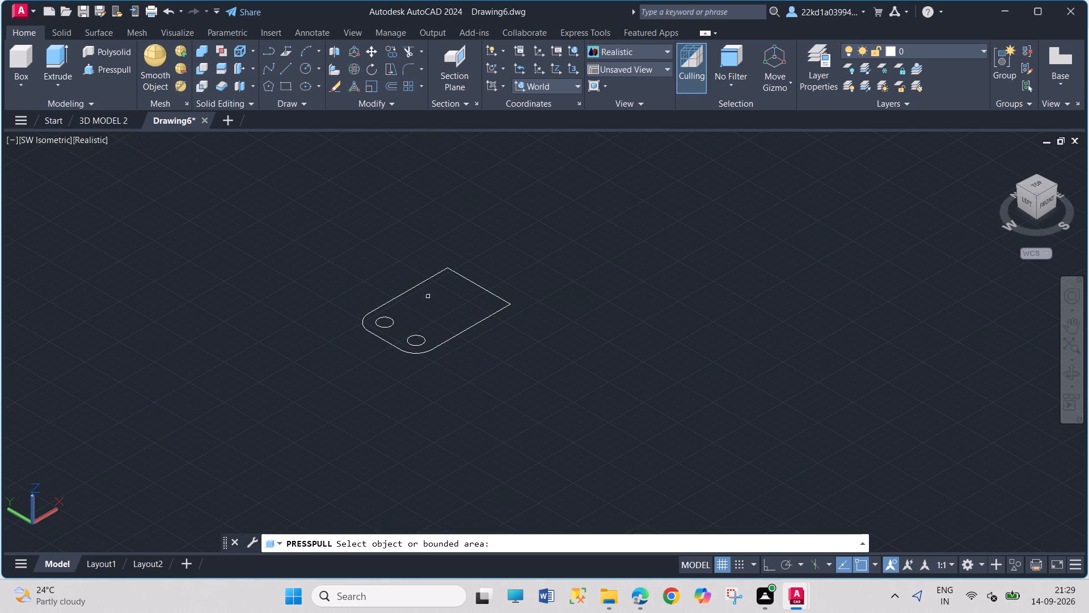
{"action": "left_click", "coordinate": [455, 343]}
{"action": "left_click", "coordinate": [455, 338]}
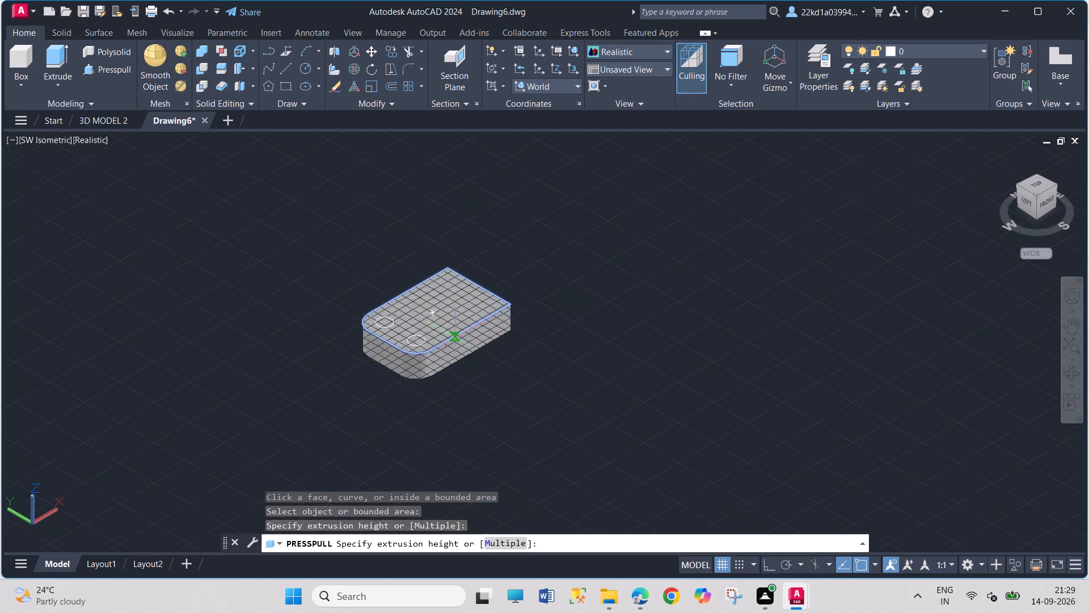
{"action": "type", "text": "18"}
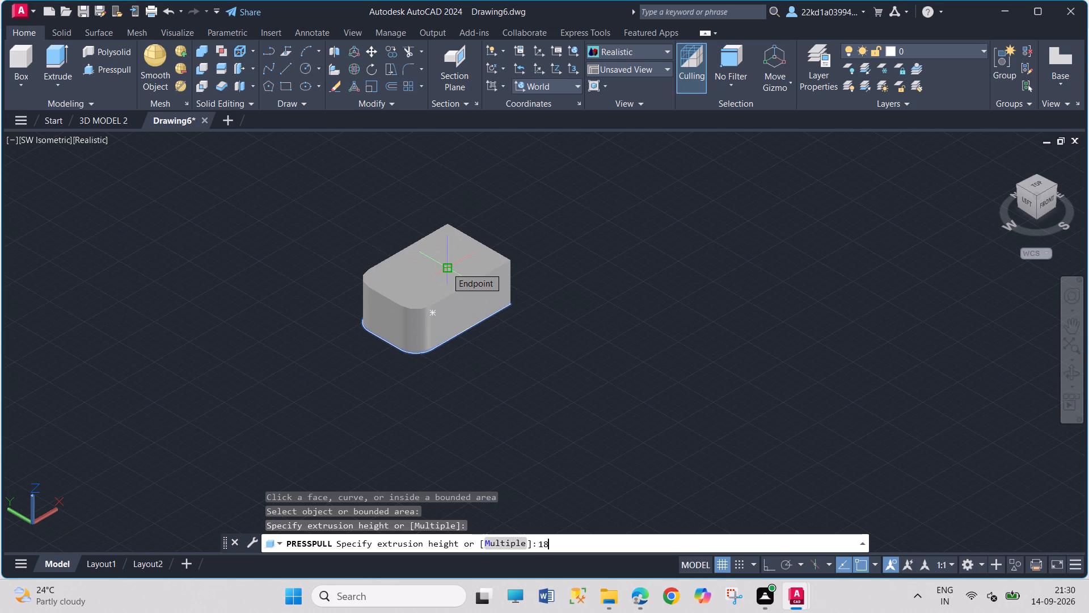
{"action": "key", "text": "Return"}
{"action": "key", "text": "Escape"}
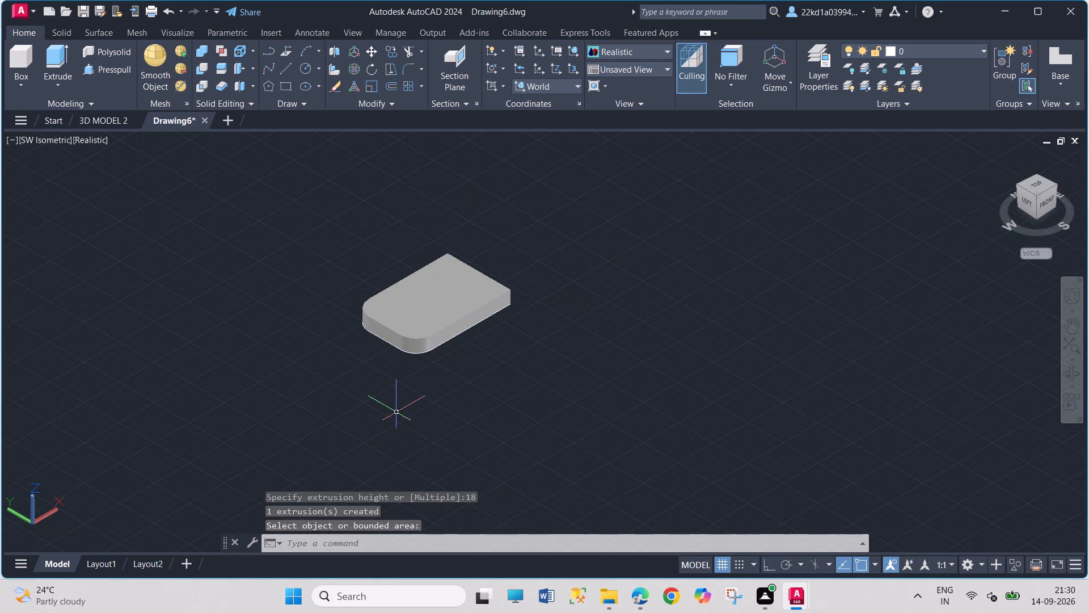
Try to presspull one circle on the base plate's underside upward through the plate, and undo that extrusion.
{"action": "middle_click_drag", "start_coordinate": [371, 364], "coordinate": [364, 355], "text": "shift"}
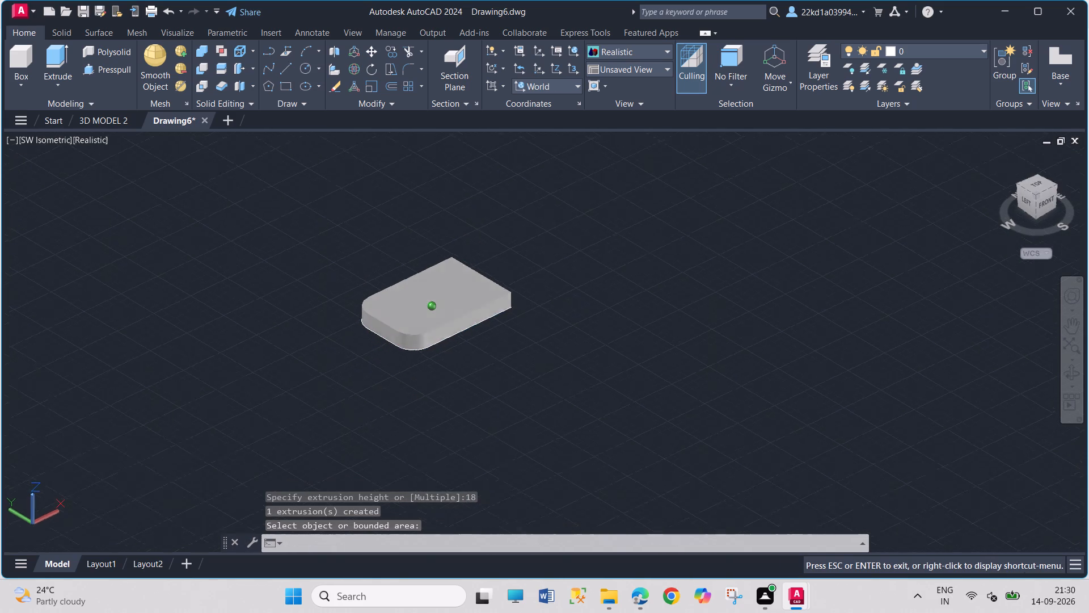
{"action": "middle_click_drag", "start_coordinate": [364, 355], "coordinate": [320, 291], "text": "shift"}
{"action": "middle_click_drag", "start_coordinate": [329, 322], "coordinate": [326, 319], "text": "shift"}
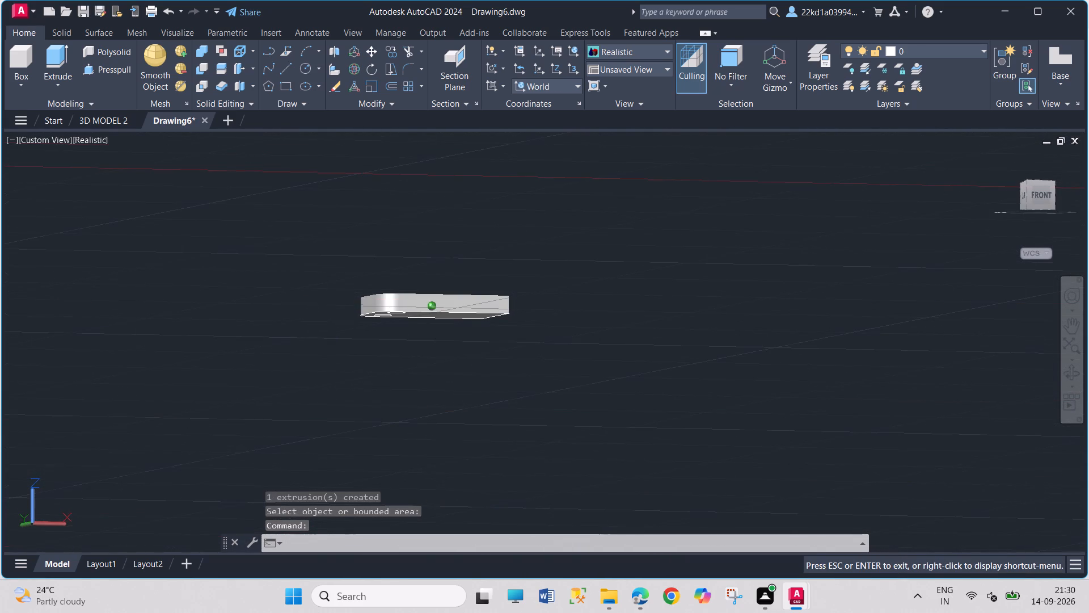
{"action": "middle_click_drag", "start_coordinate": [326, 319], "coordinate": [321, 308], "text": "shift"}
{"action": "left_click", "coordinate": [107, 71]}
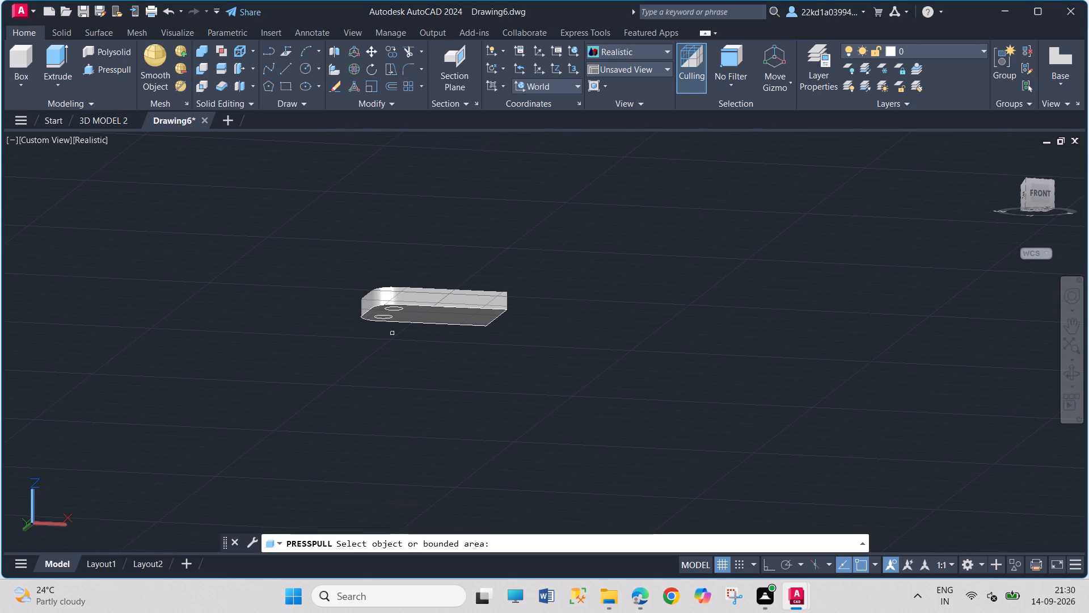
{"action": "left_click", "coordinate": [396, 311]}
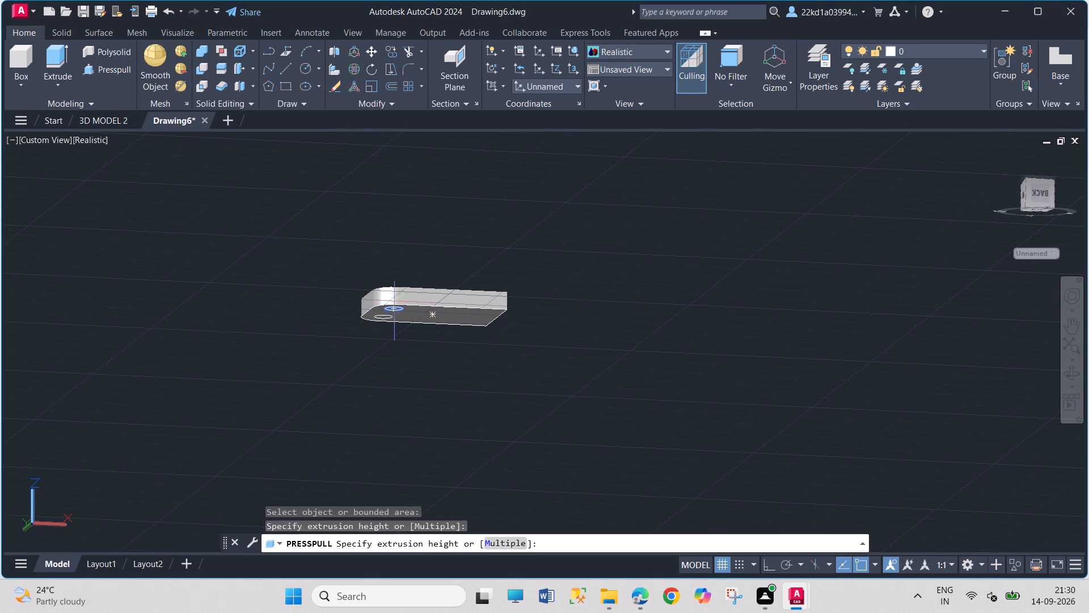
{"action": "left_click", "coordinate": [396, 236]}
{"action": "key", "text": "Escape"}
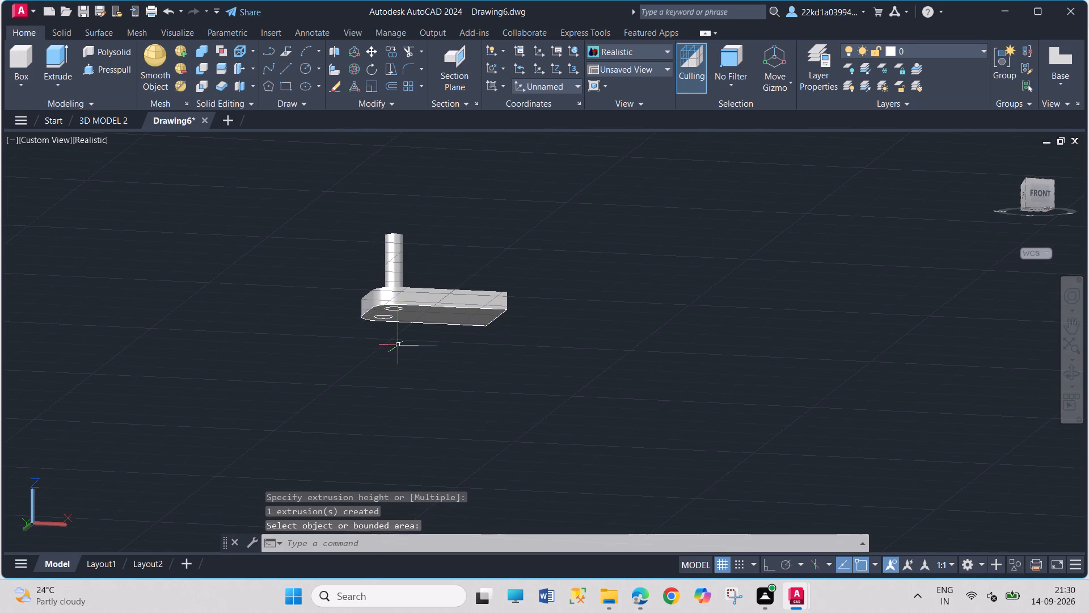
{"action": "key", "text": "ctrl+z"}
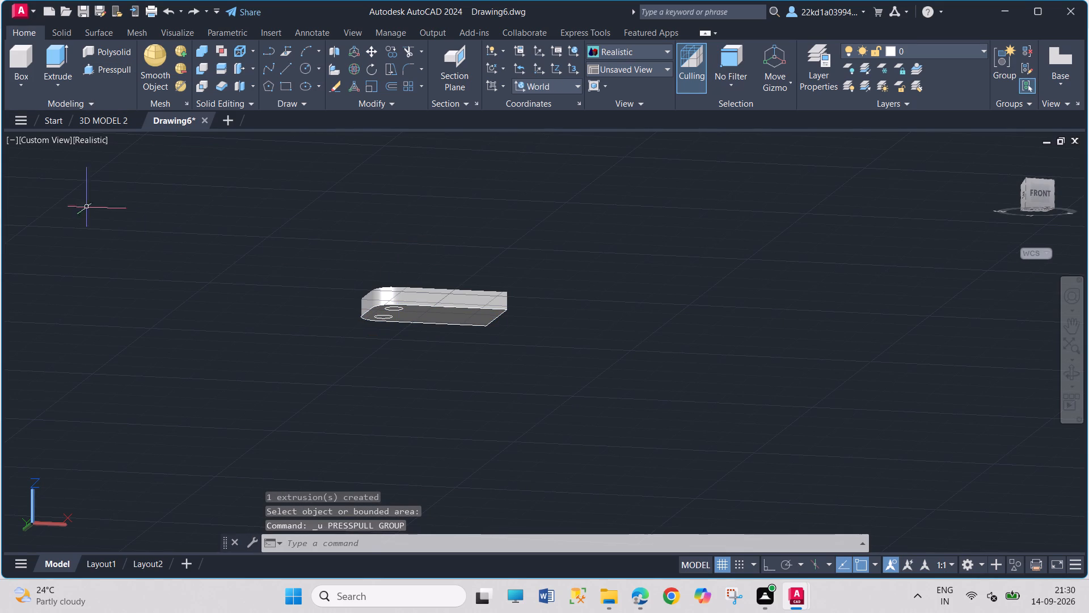
Presspull both circles on the base plate's underside up through its full thickness to cut the two holes.
{"action": "left_click", "coordinate": [107, 72]}
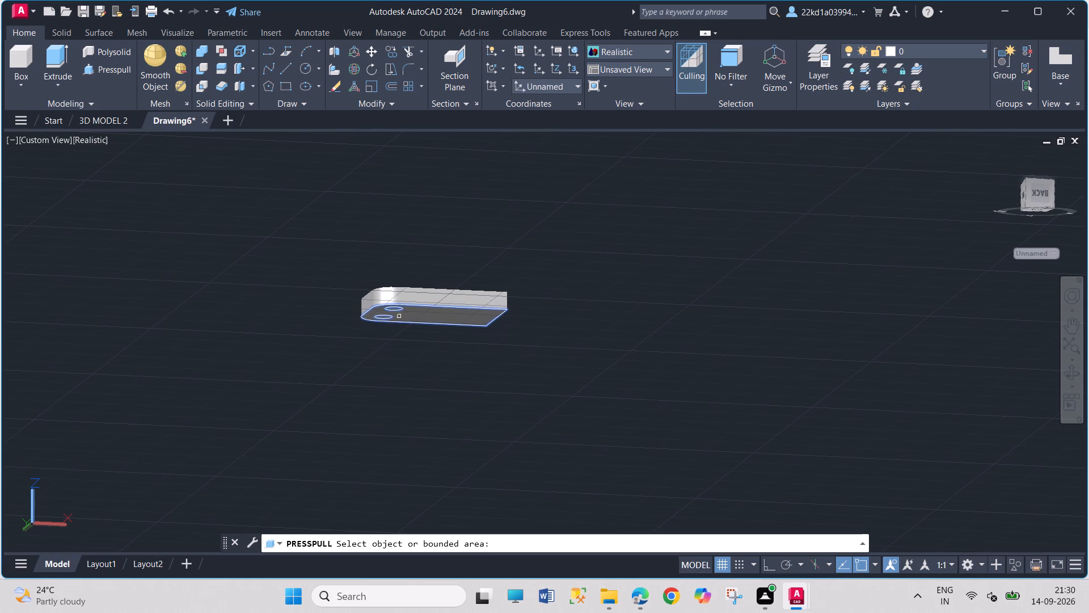
{"action": "scroll", "coordinate": [410, 310], "scroll_direction": "up", "scroll_amount": 4}
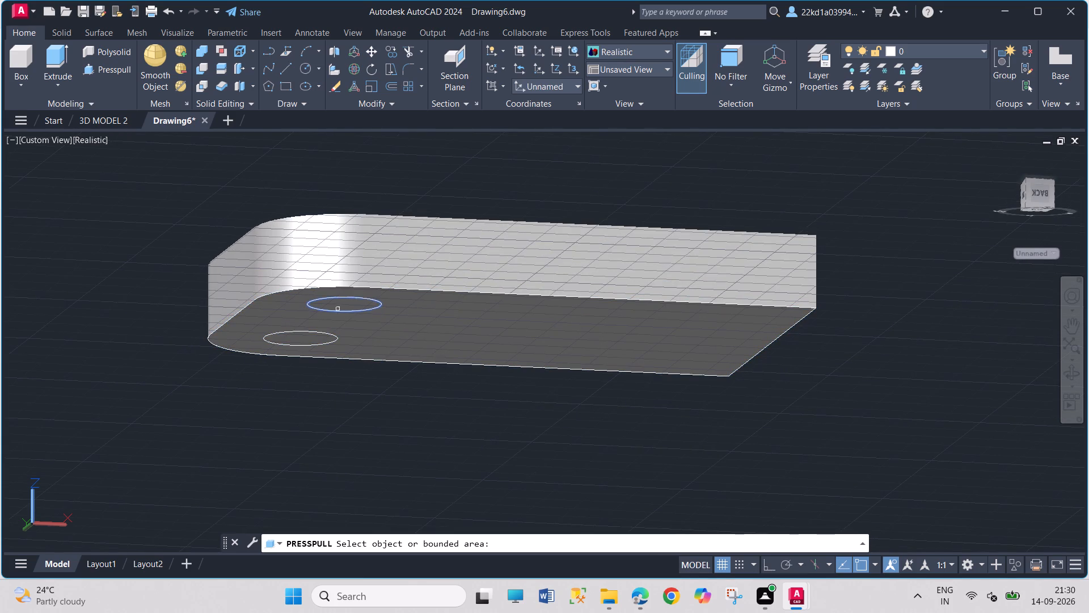
{"action": "left_click_drag", "start_coordinate": [344, 307], "coordinate": [352, 293]}
{"action": "left_click", "coordinate": [438, 173]}
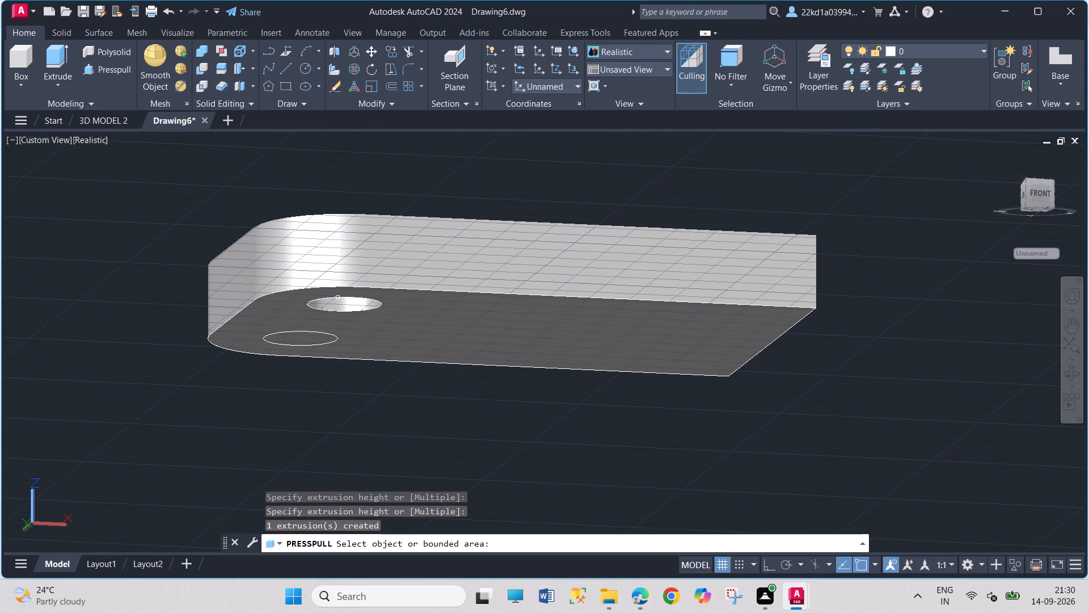
{"action": "left_click", "coordinate": [316, 341]}
{"action": "left_click", "coordinate": [427, 184]}
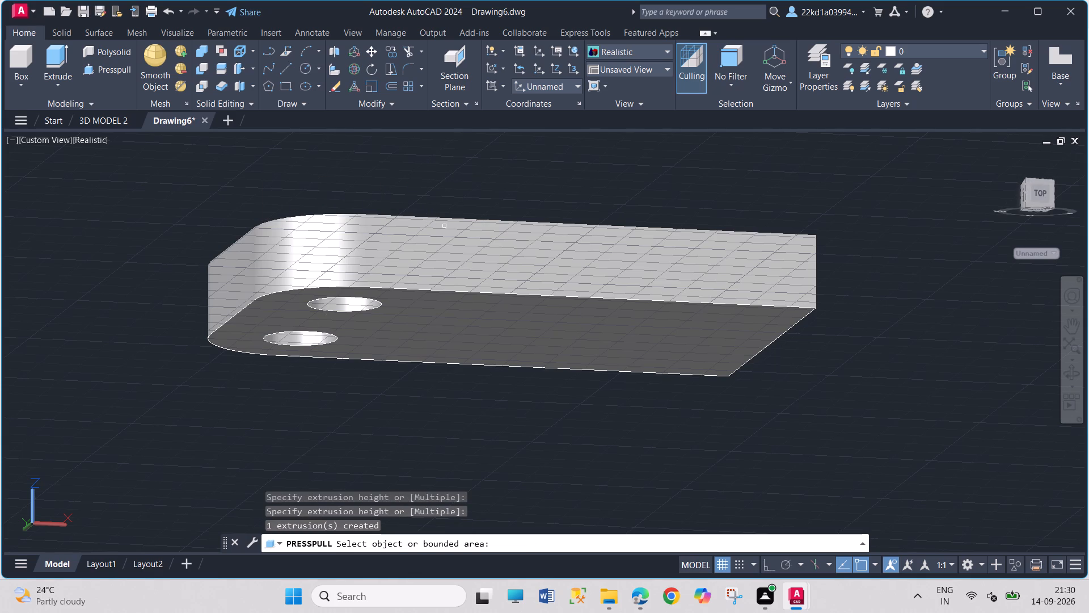
{"action": "scroll", "coordinate": [449, 212], "scroll_direction": "up", "scroll_amount": 2}
{"action": "scroll", "coordinate": [449, 211], "scroll_direction": "down", "scroll_amount": 4}
{"action": "middle_click_drag", "start_coordinate": [472, 178], "coordinate": [471, 181], "text": "shift"}
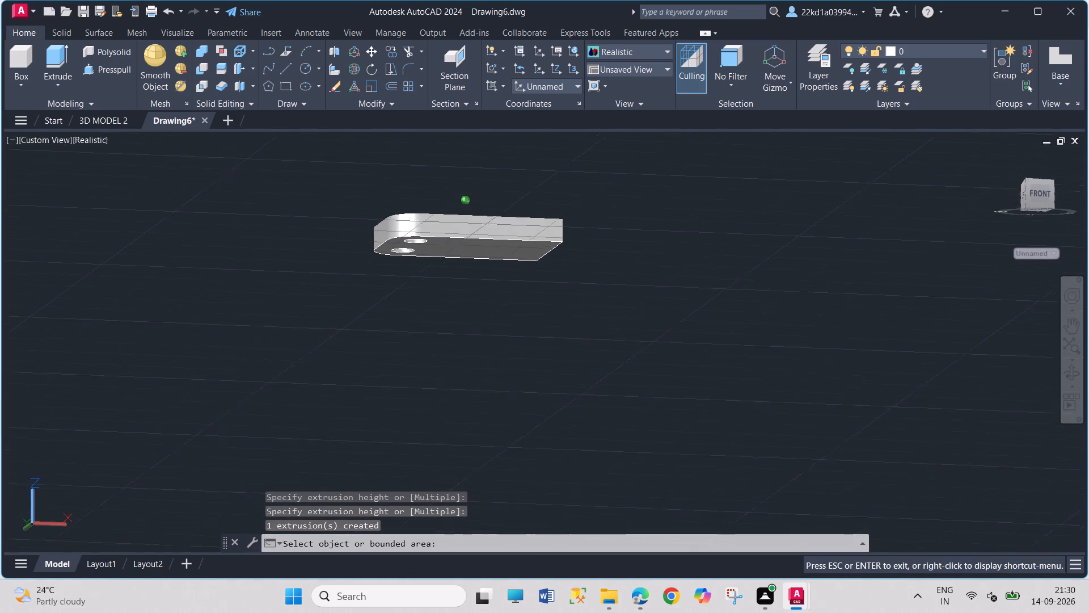
{"action": "middle_click_drag", "start_coordinate": [471, 181], "coordinate": [470, 261], "text": "shift"}
{"action": "key", "text": "Escape"}
{"action": "key", "text": "Escape"}
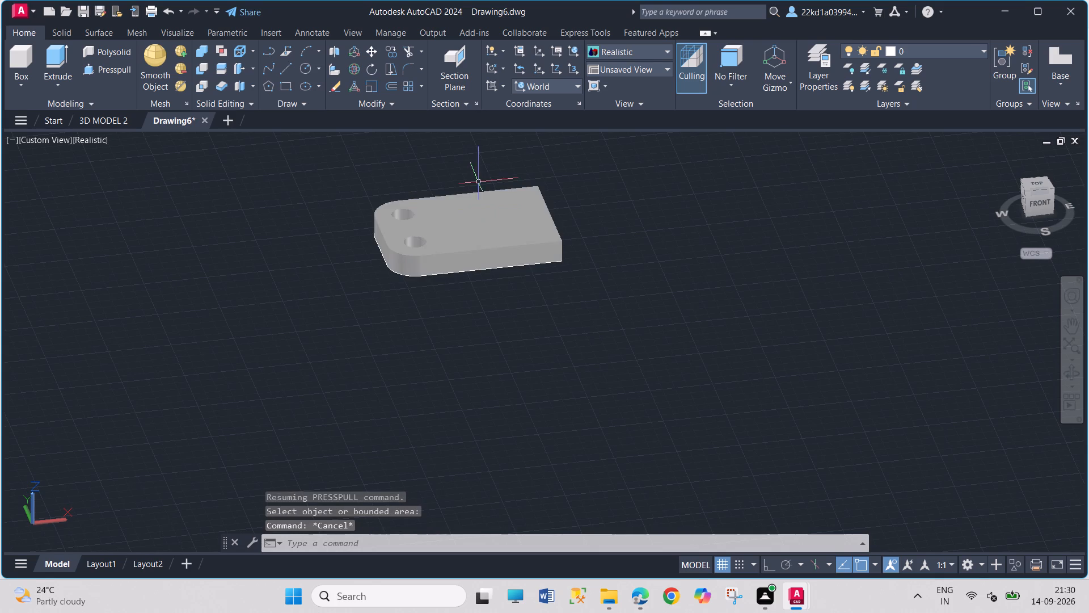
Check the bracket's dimensions on page 83 of the exercise PDF in Microsoft Edge, and return to Drawing6 in AutoCAD.
{"action": "scroll", "coordinate": [473, 169], "scroll_direction": "down", "scroll_amount": 2}
{"action": "scroll", "coordinate": [469, 150], "scroll_direction": "up", "scroll_amount": 3}
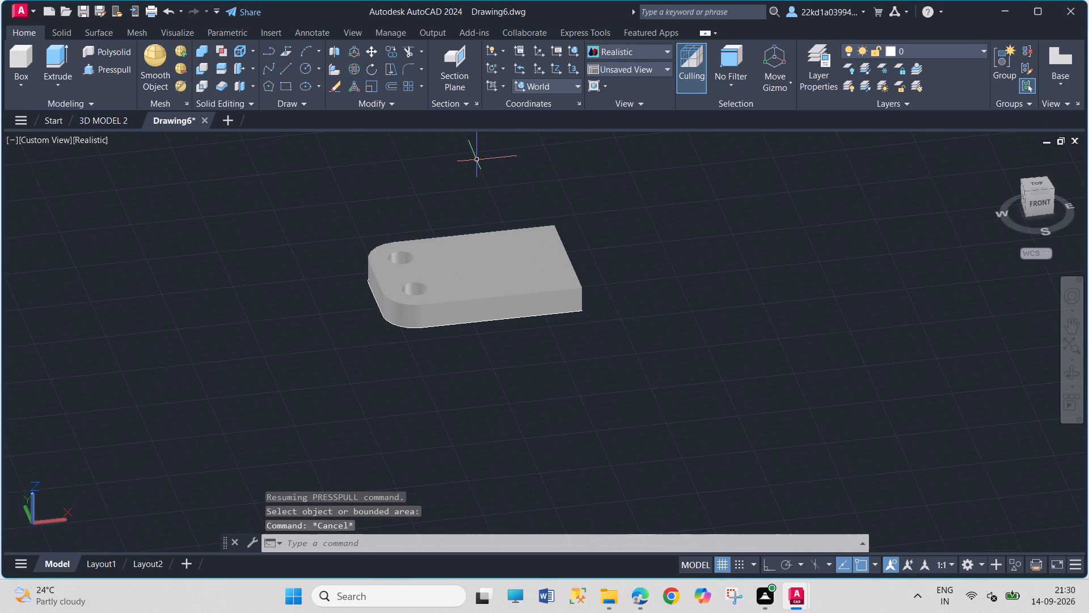
{"action": "middle_click_drag", "start_coordinate": [477, 160], "coordinate": [473, 170], "text": "shift"}
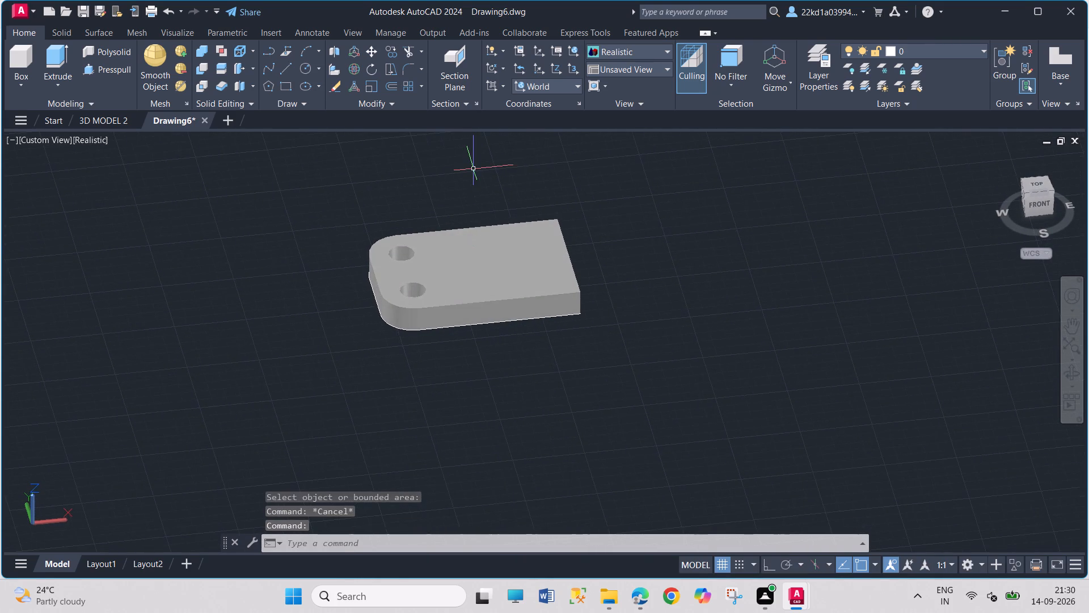
{"action": "scroll", "coordinate": [474, 169], "scroll_direction": "down", "scroll_amount": 2}
{"action": "scroll", "coordinate": [470, 154], "scroll_direction": "up", "scroll_amount": 2}
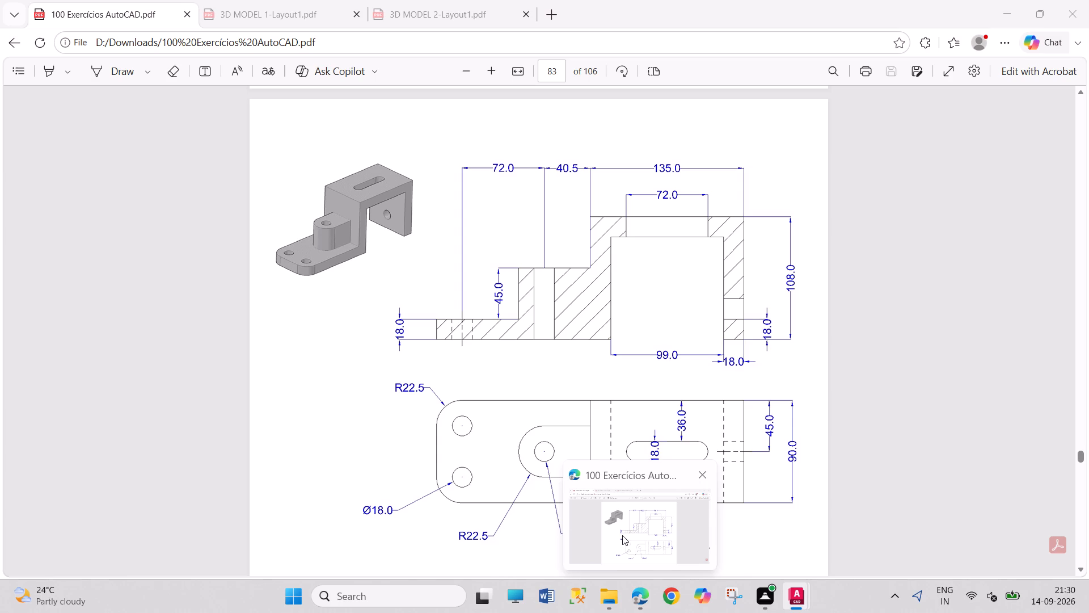
{"action": "left_click", "coordinate": [622, 535]}
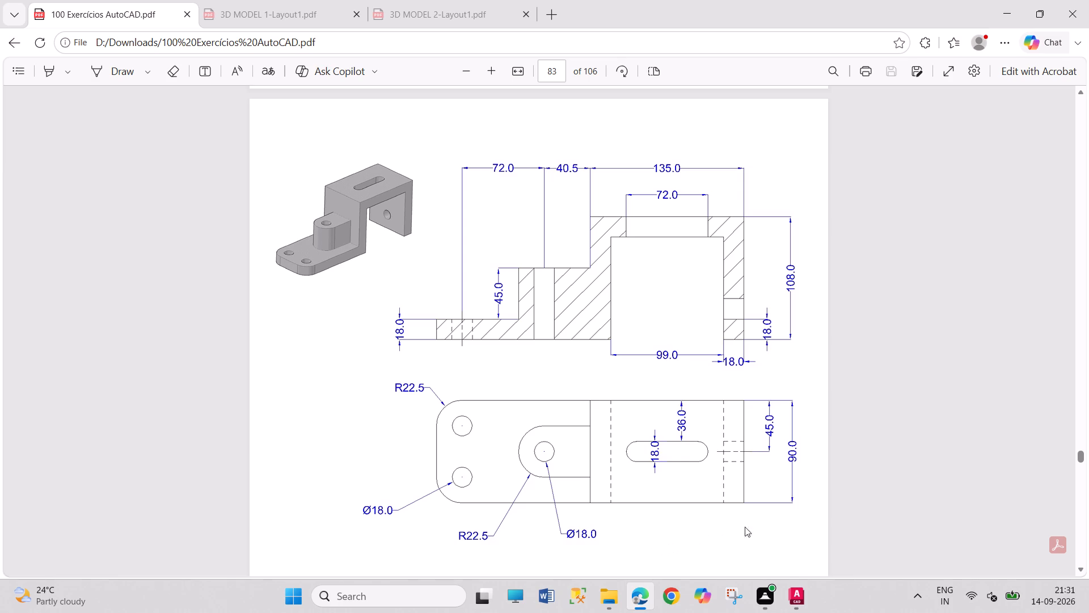
{"action": "left_click", "coordinate": [805, 600]}
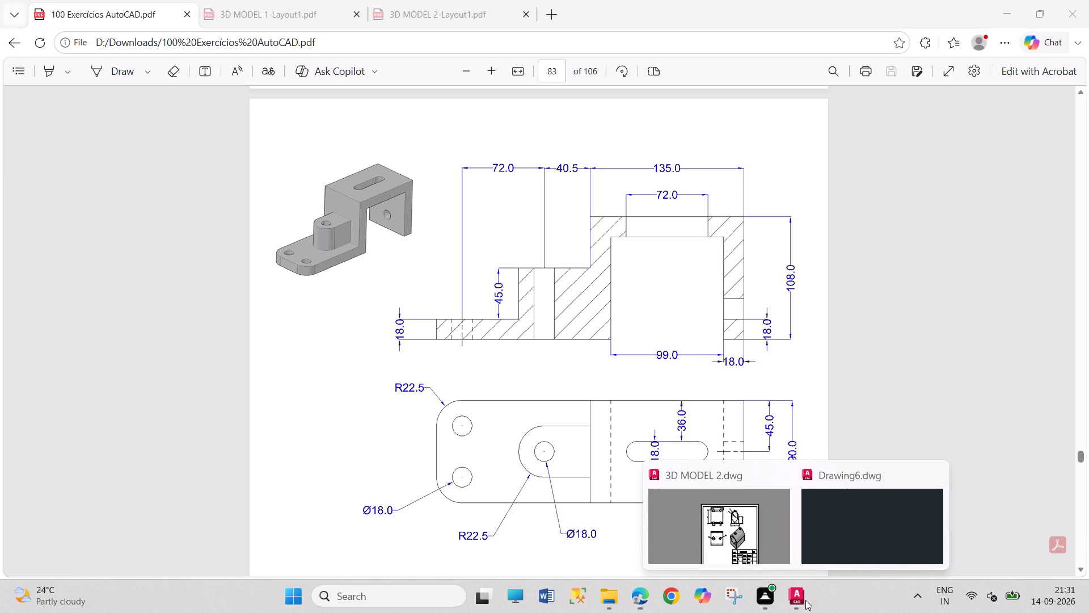
{"action": "left_click", "coordinate": [841, 545]}
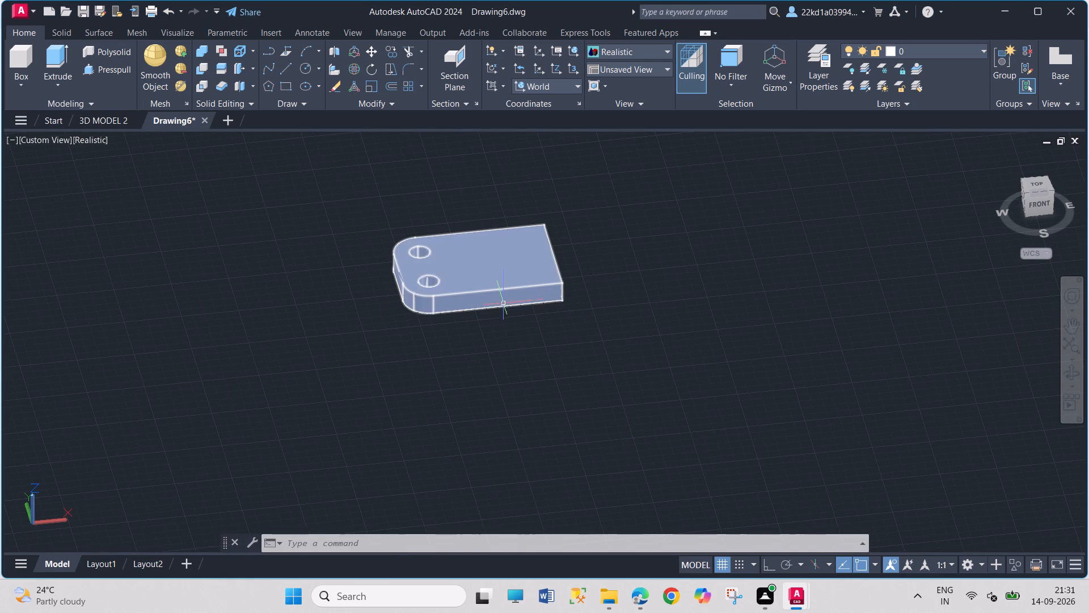
Switch the base plate model to the Right view.
{"action": "scroll", "coordinate": [649, 380], "scroll_direction": "up", "scroll_amount": 1, "text": "shift"}
{"action": "middle_click_drag", "start_coordinate": [650, 372], "coordinate": [631, 295], "text": "shift"}
{"action": "scroll", "coordinate": [545, 183], "scroll_direction": "down", "scroll_amount": 3}
{"action": "scroll", "coordinate": [515, 153], "scroll_direction": "up", "scroll_amount": 4}
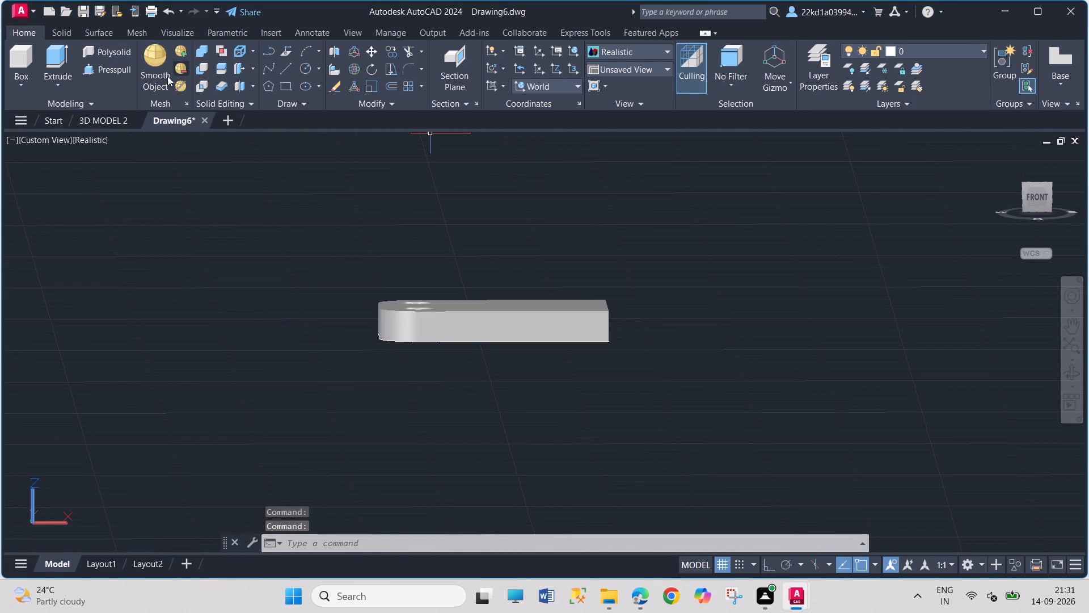
{"action": "left_click", "coordinate": [36, 144]}
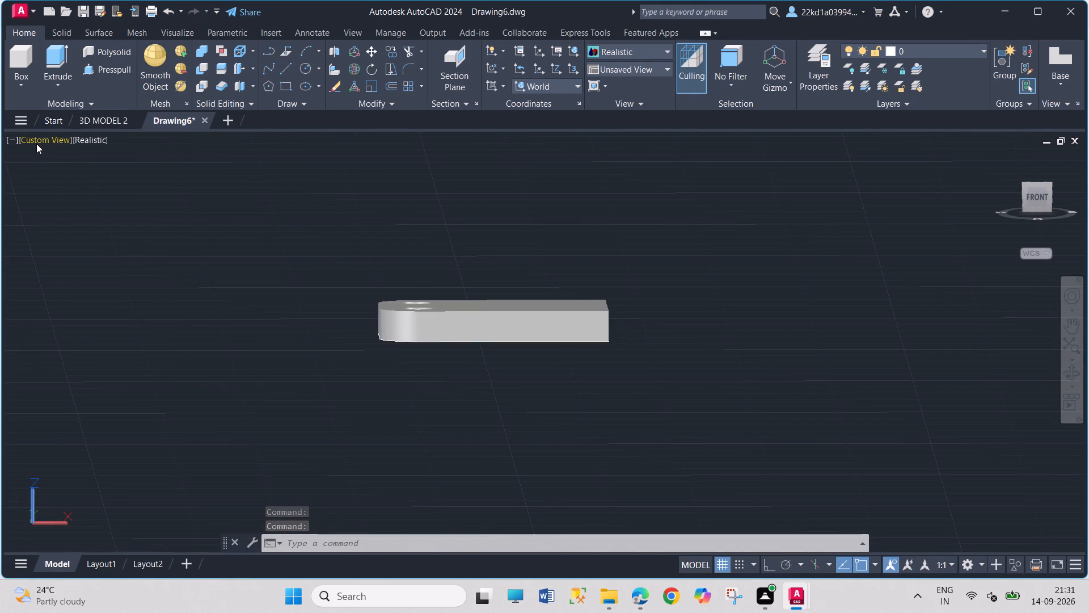
{"action": "left_click", "coordinate": [82, 220]}
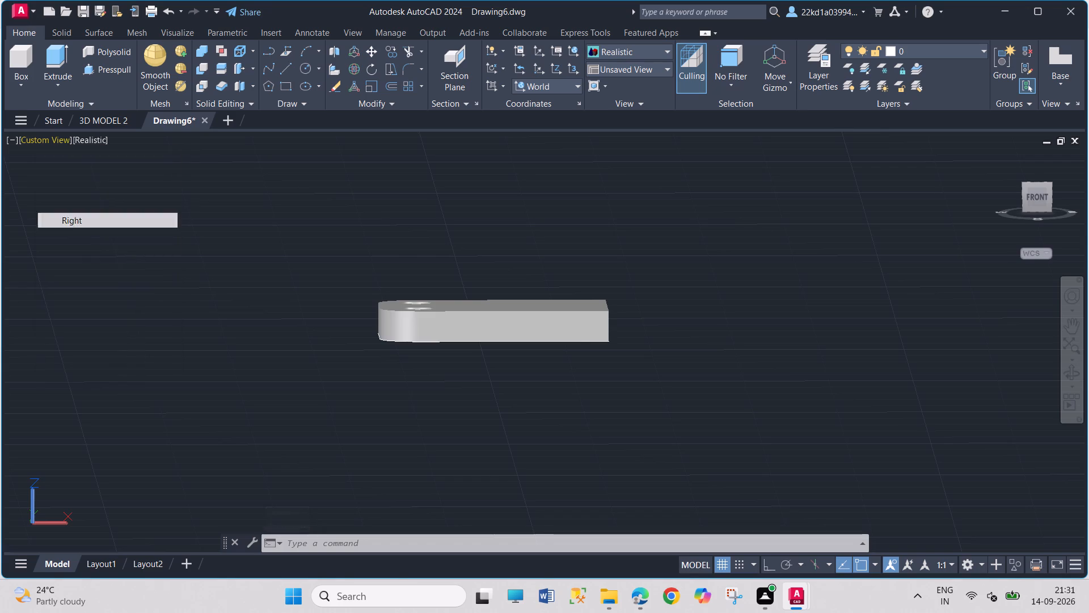
Draw an upright rectangle 90 long and 108 wide from the lower corner of the base plate's square end face.
{"action": "scroll", "coordinate": [631, 331], "scroll_direction": "down", "scroll_amount": 3}
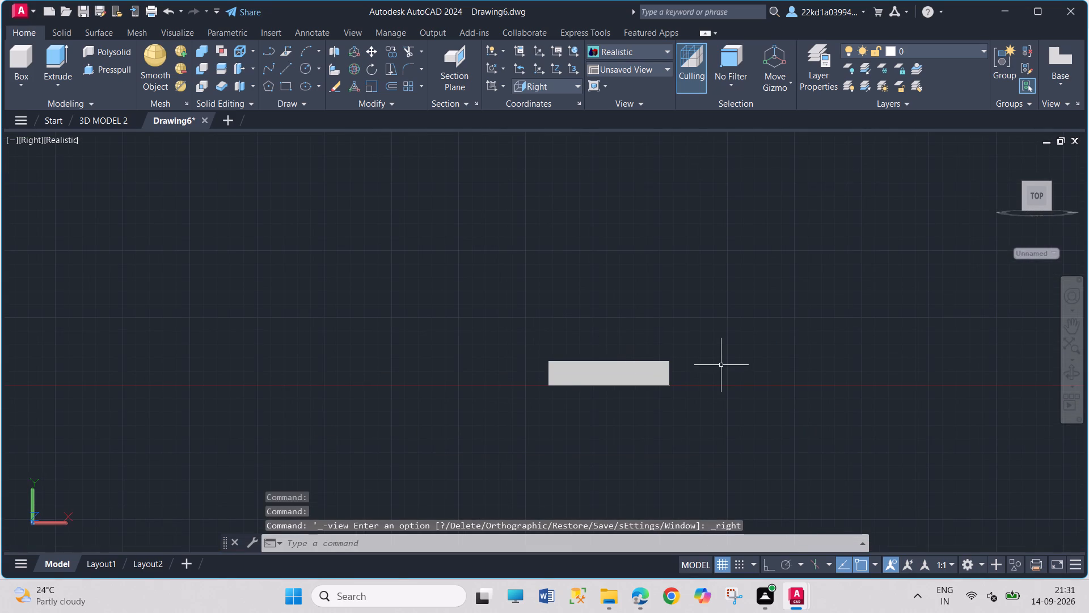
{"action": "middle_click_drag", "start_coordinate": [706, 361], "coordinate": [706, 363], "text": "shift"}
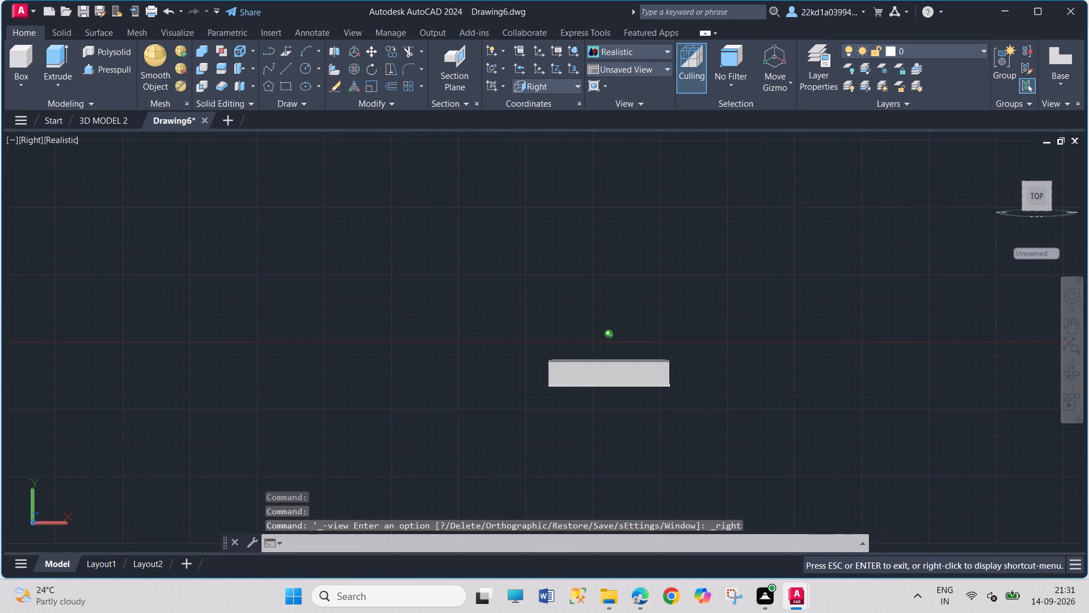
{"action": "middle_click_drag", "start_coordinate": [706, 363], "coordinate": [710, 376], "text": "shift"}
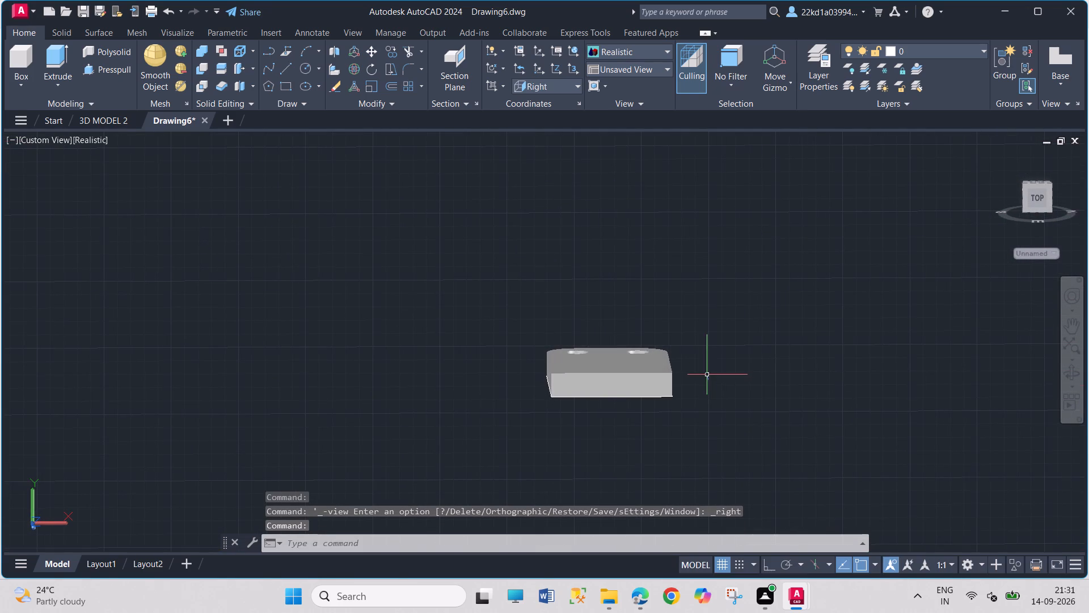
{"action": "scroll", "coordinate": [696, 373], "scroll_direction": "up", "scroll_amount": 1}
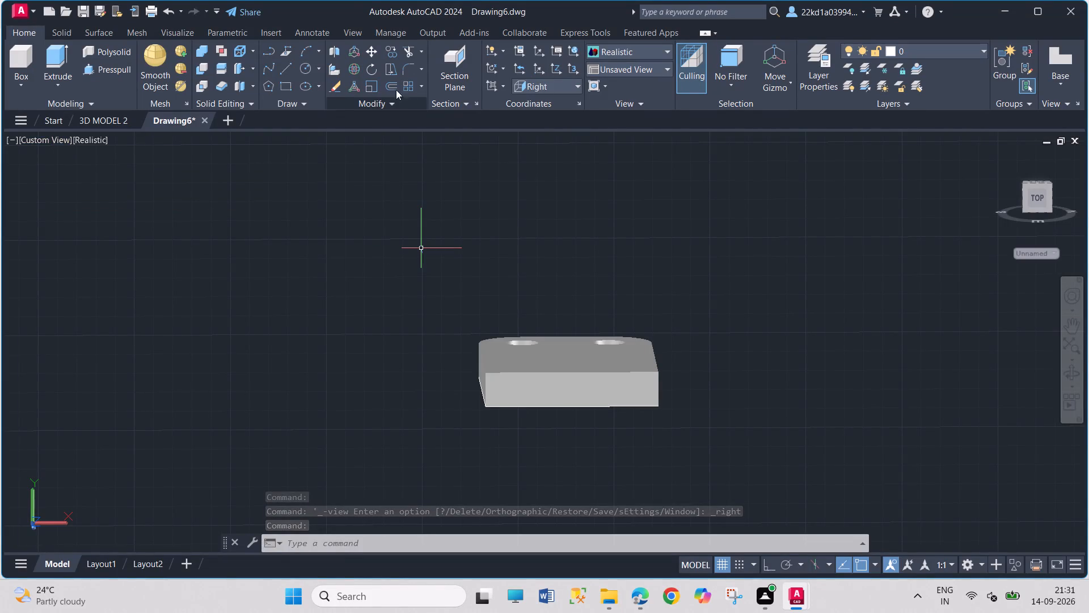
{"action": "left_click", "coordinate": [284, 87]}
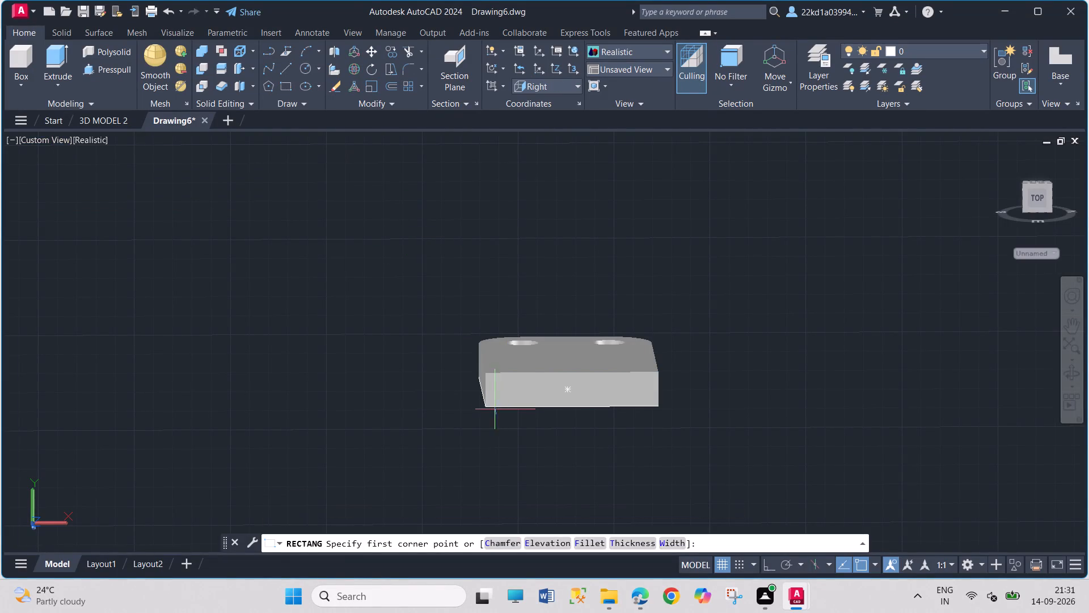
{"action": "left_click", "coordinate": [483, 408]}
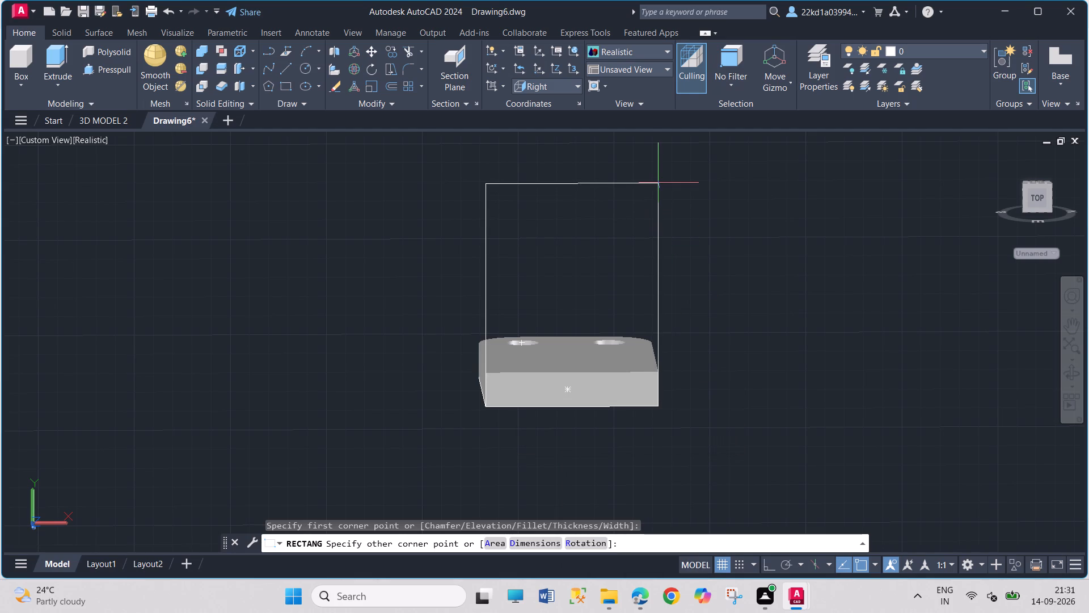
{"action": "type", "text": "90"}
{"action": "scroll", "coordinate": [659, 183], "scroll_direction": "up", "scroll_amount": 1}
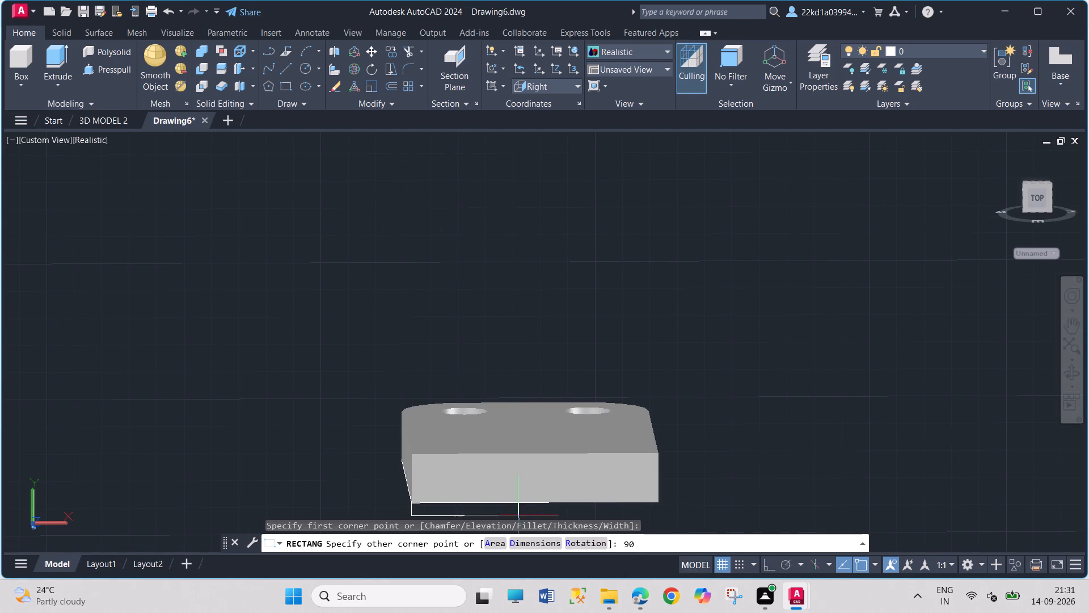
{"action": "left_click", "coordinate": [539, 541]}
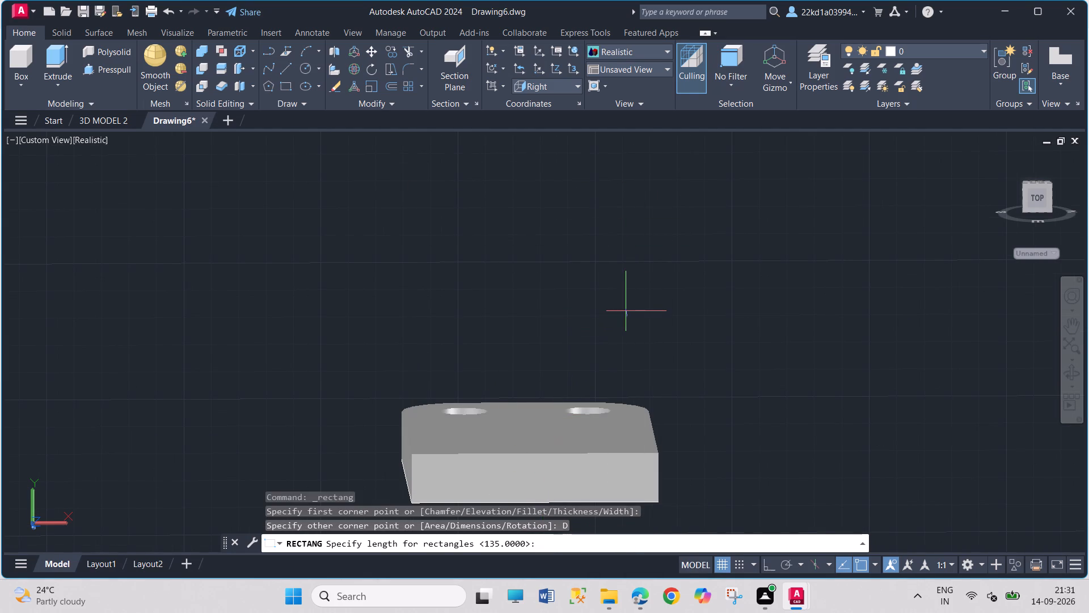
{"action": "type", "text": "90"}
{"action": "key", "text": "Return"}
{"action": "type", "text": "108"}
{"action": "key", "text": "Return"}
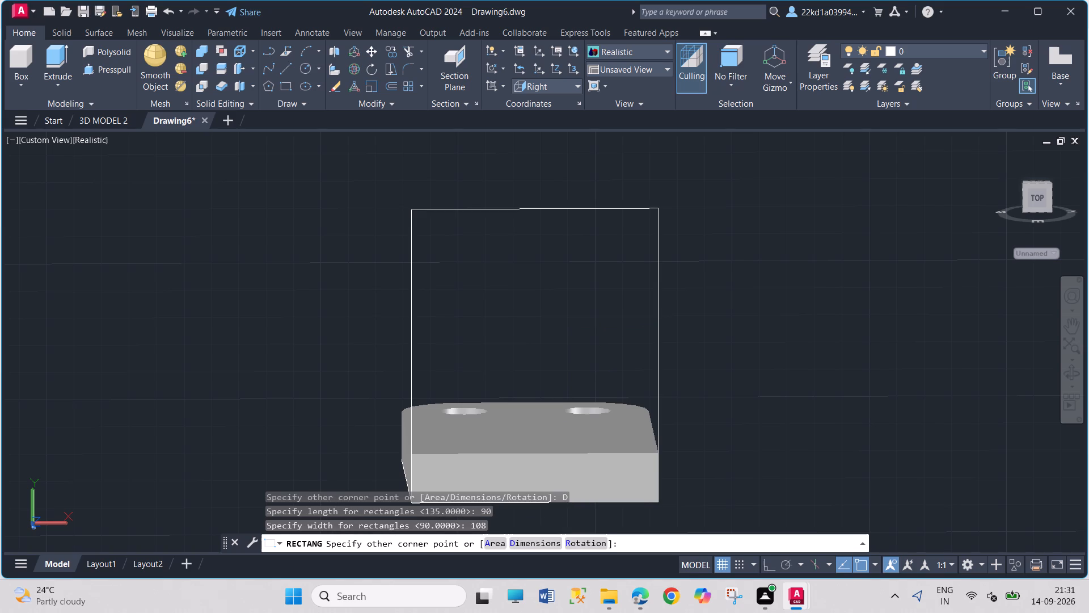
{"action": "left_click", "coordinate": [678, 272]}
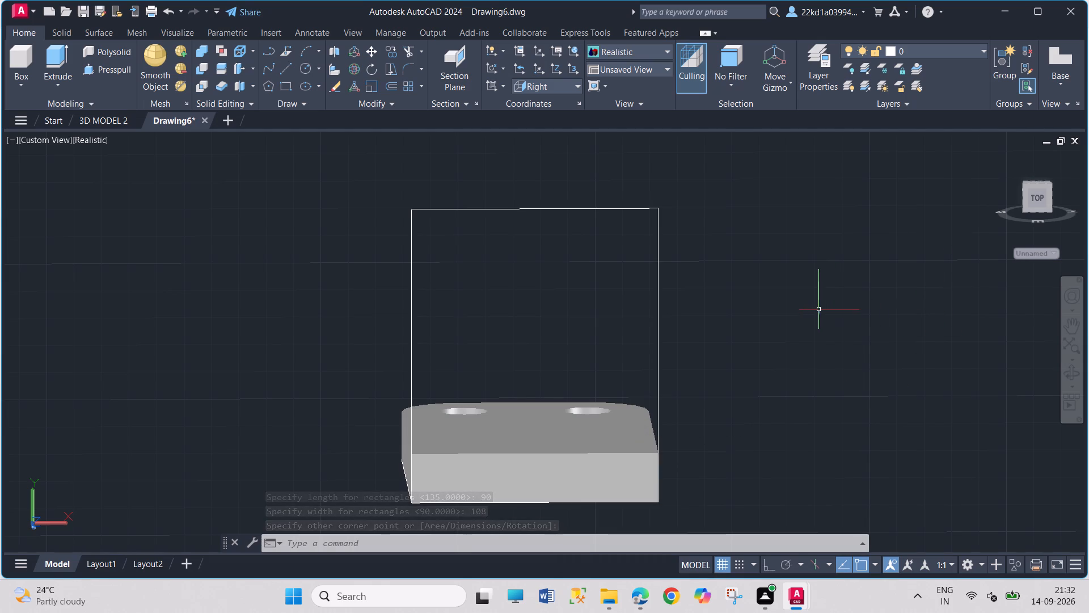
Presspull the upright 90 by 108 rectangle 18 outward from the base plate's square end to form a vertical plate.
{"action": "scroll", "coordinate": [817, 308], "scroll_direction": "down", "scroll_amount": 2}
{"action": "middle_click_drag", "start_coordinate": [627, 326], "coordinate": [652, 323], "text": "shift"}
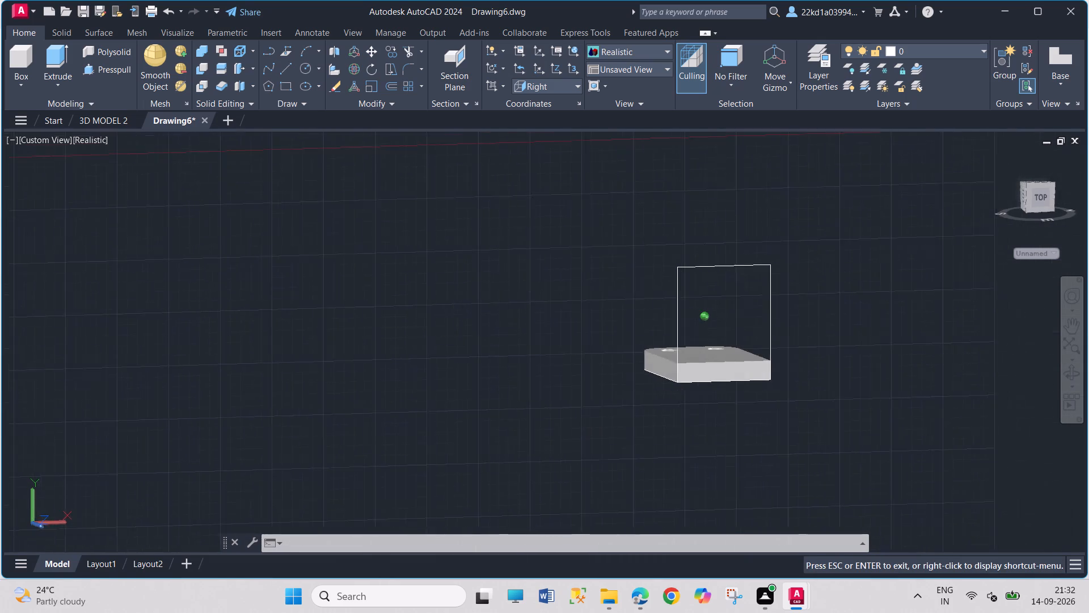
{"action": "middle_click_drag", "start_coordinate": [652, 323], "coordinate": [773, 350], "text": "shift"}
{"action": "scroll", "coordinate": [809, 268], "scroll_direction": "up", "scroll_amount": 1}
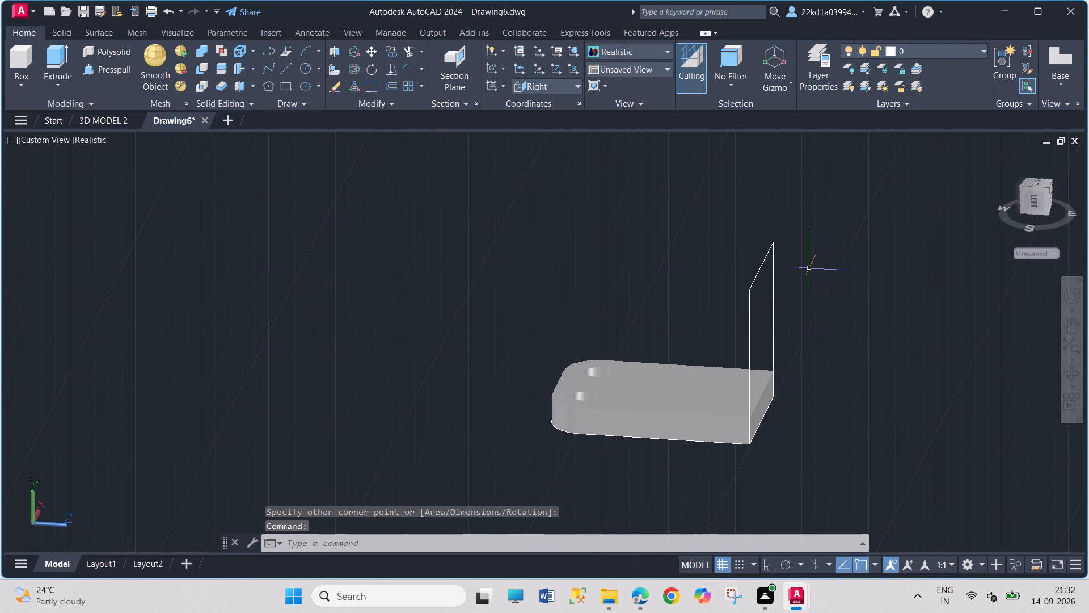
{"action": "left_click", "coordinate": [115, 68]}
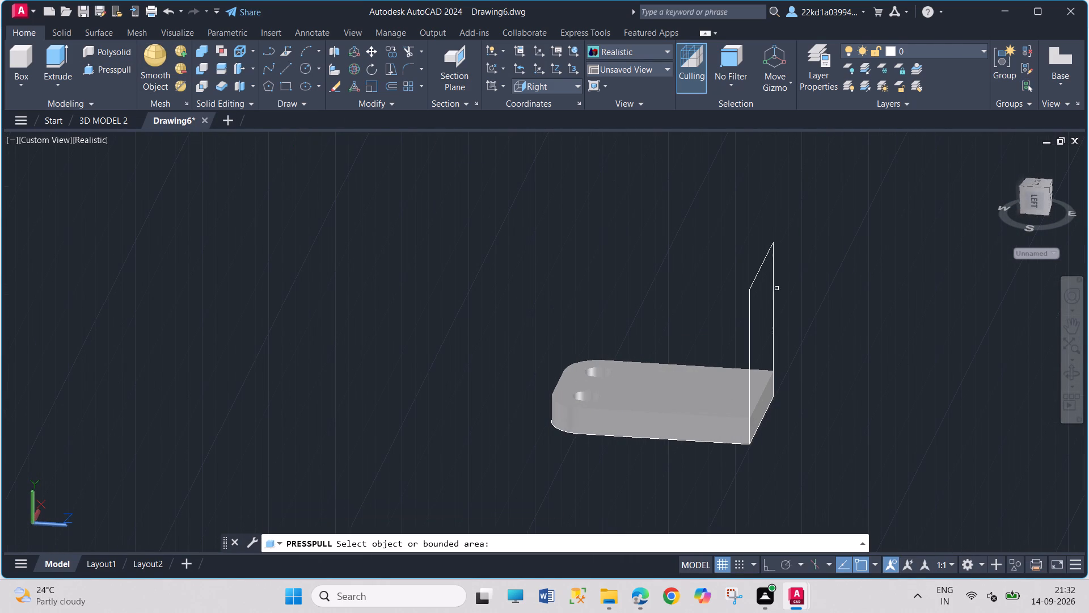
{"action": "left_click", "coordinate": [749, 310]}
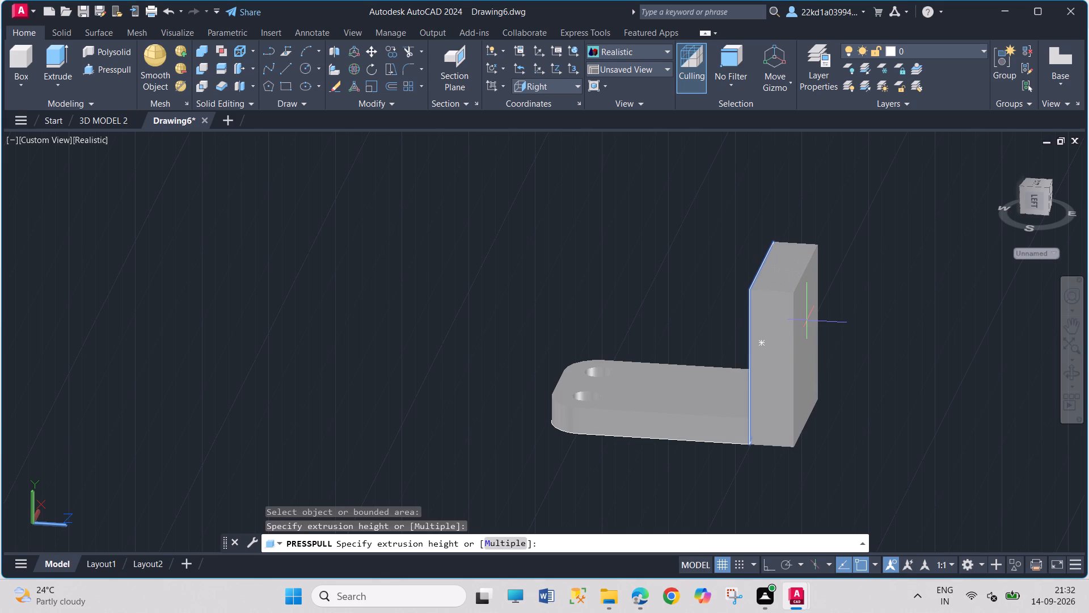
{"action": "type", "text": "18"}
{"action": "key", "text": "Return"}
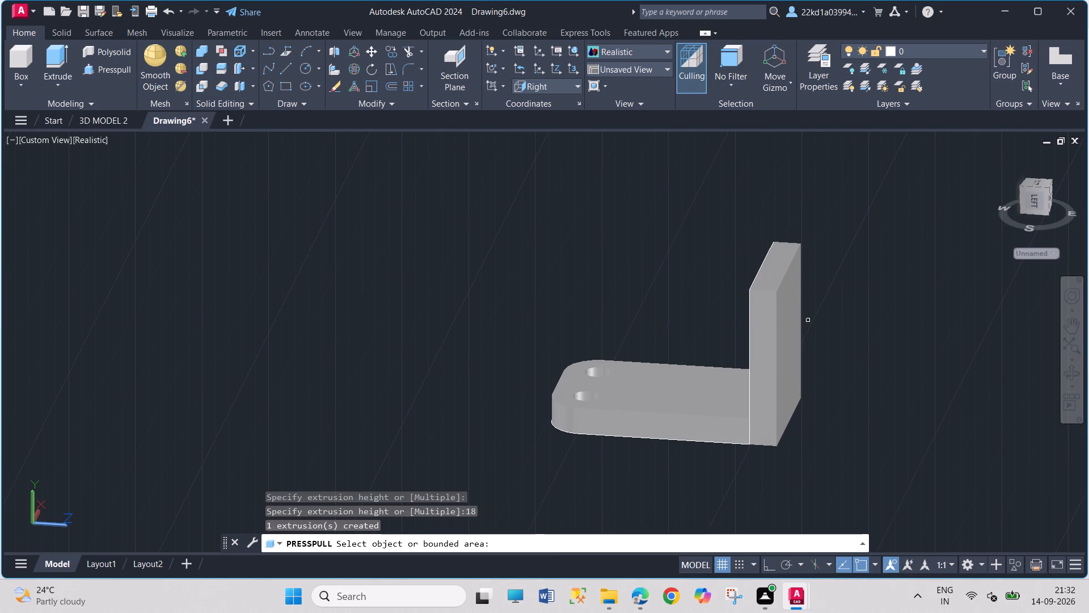
{"action": "key", "text": "Escape"}
{"action": "key", "text": "Escape"}
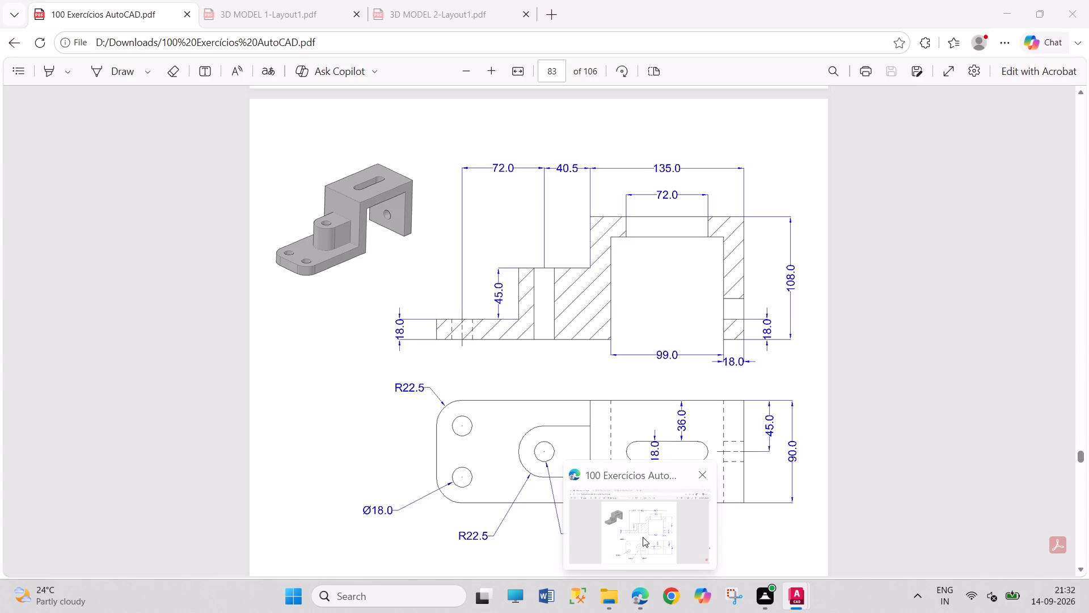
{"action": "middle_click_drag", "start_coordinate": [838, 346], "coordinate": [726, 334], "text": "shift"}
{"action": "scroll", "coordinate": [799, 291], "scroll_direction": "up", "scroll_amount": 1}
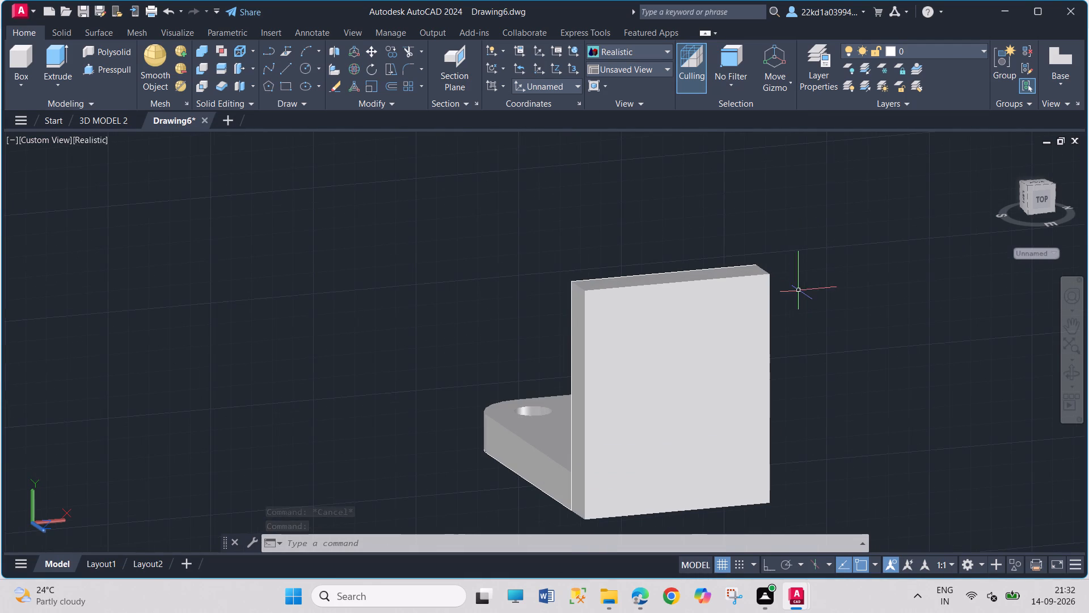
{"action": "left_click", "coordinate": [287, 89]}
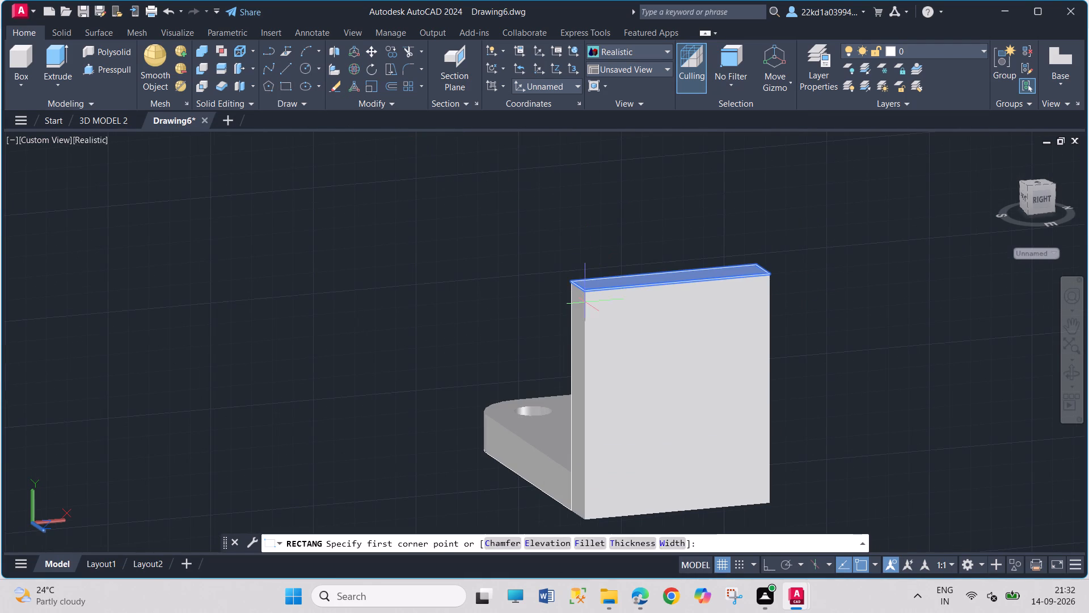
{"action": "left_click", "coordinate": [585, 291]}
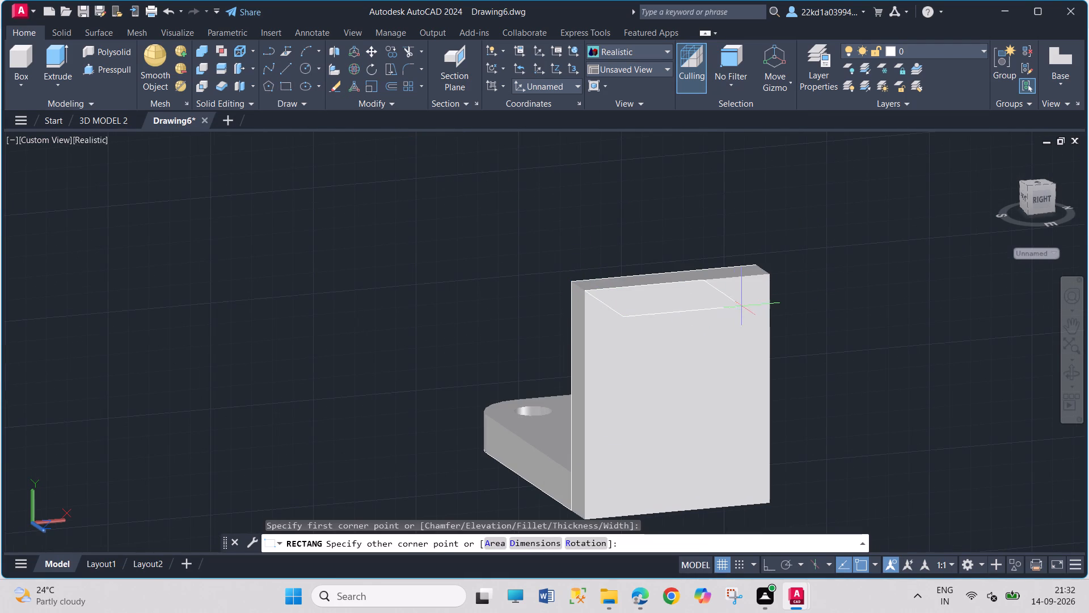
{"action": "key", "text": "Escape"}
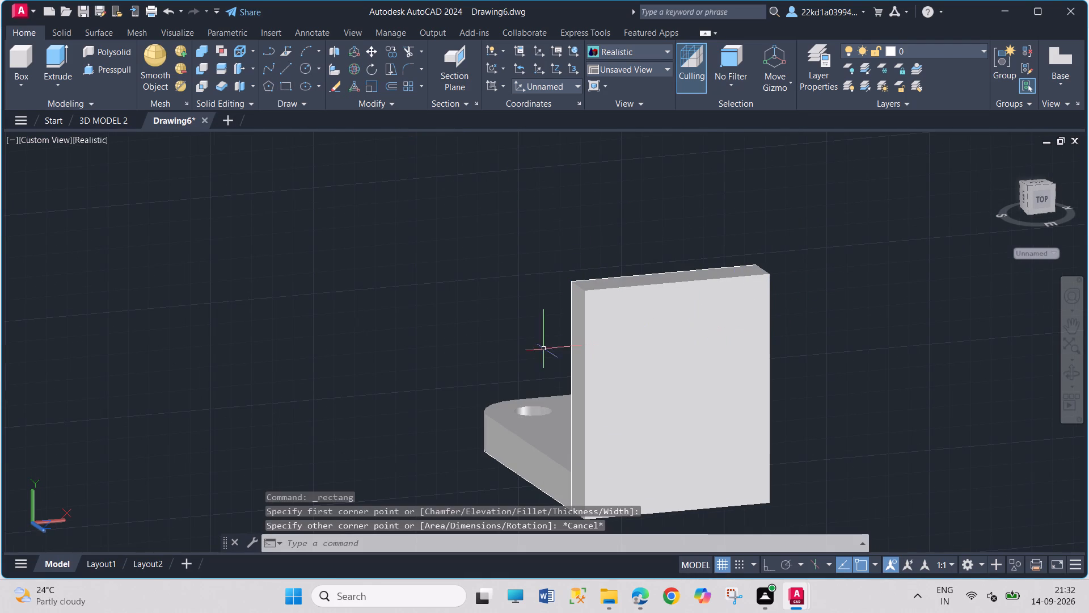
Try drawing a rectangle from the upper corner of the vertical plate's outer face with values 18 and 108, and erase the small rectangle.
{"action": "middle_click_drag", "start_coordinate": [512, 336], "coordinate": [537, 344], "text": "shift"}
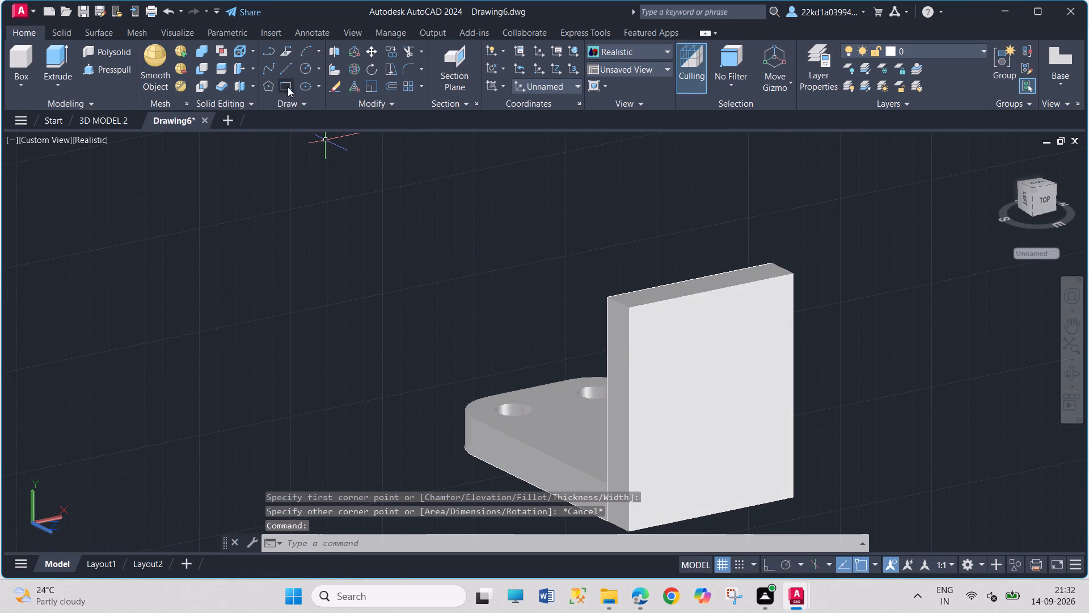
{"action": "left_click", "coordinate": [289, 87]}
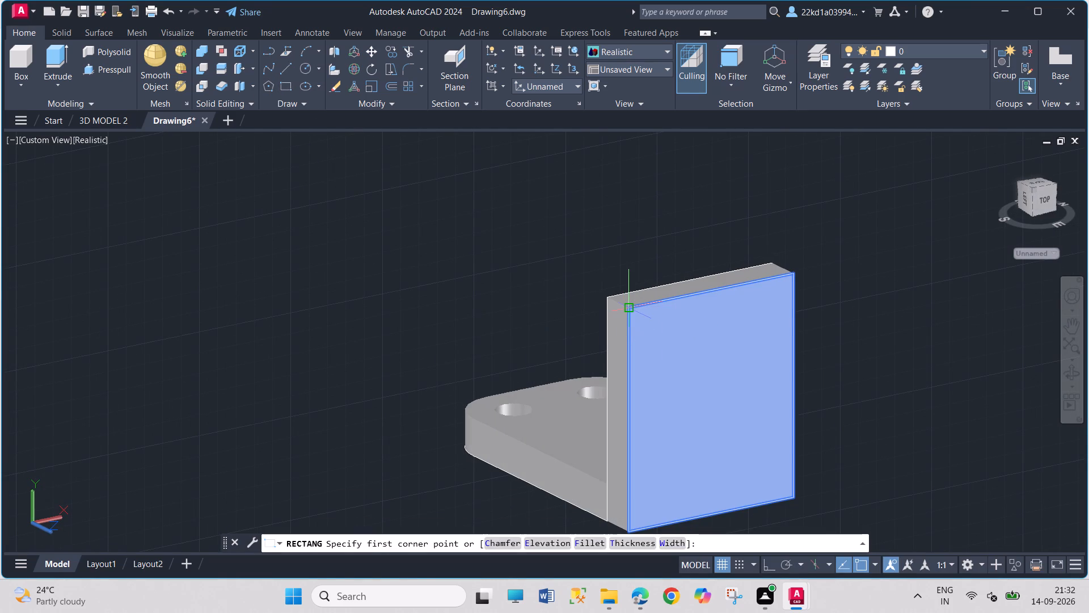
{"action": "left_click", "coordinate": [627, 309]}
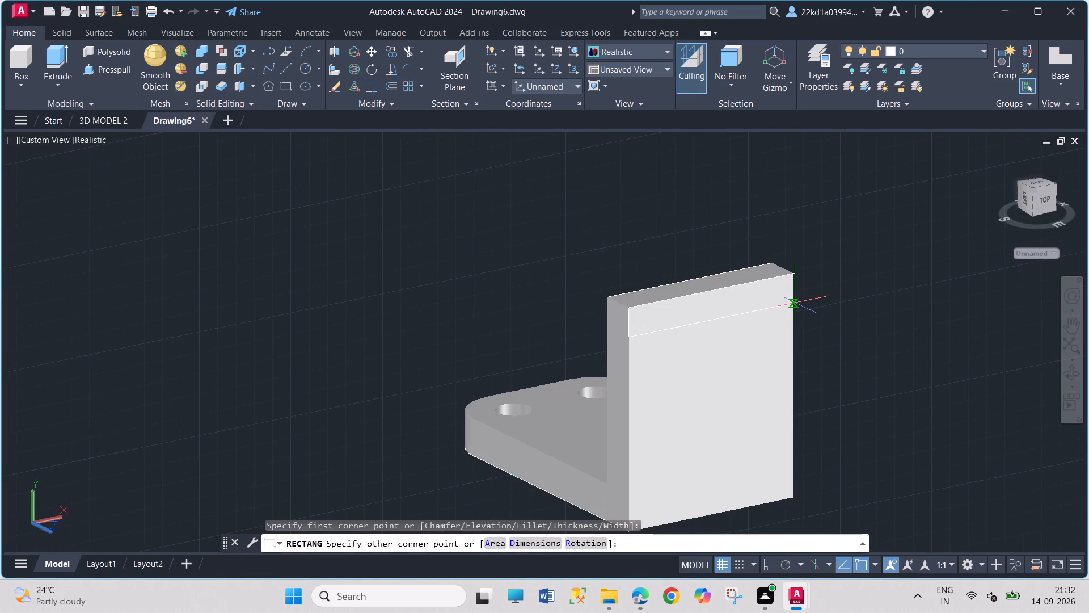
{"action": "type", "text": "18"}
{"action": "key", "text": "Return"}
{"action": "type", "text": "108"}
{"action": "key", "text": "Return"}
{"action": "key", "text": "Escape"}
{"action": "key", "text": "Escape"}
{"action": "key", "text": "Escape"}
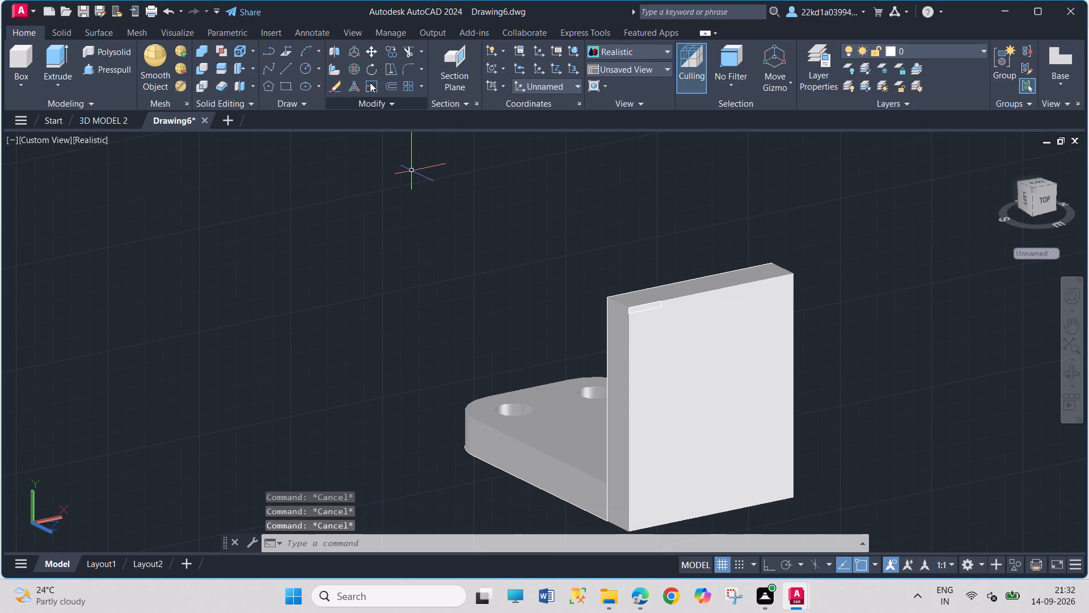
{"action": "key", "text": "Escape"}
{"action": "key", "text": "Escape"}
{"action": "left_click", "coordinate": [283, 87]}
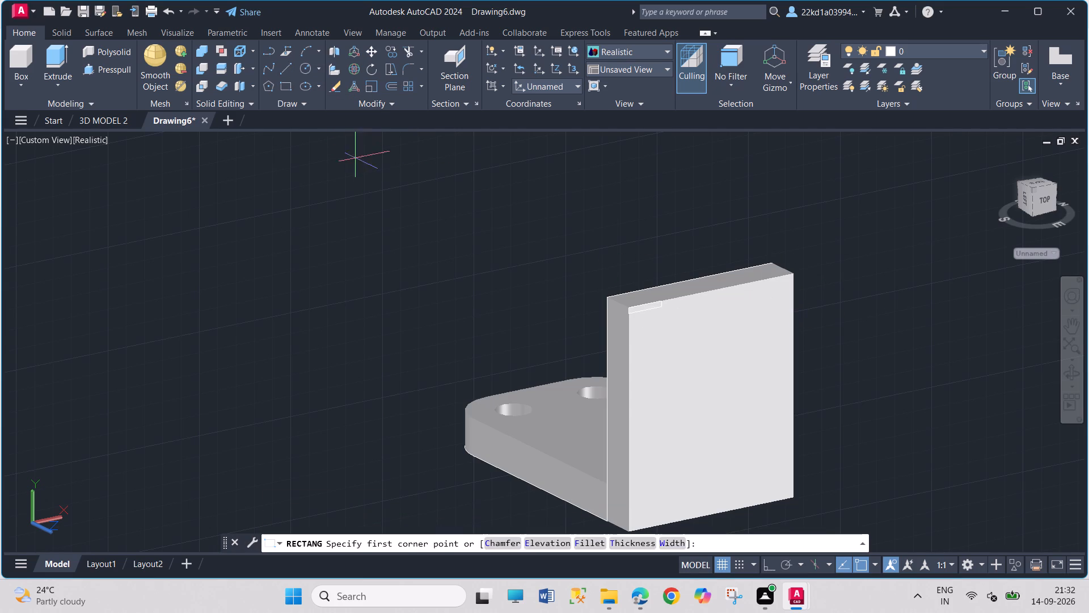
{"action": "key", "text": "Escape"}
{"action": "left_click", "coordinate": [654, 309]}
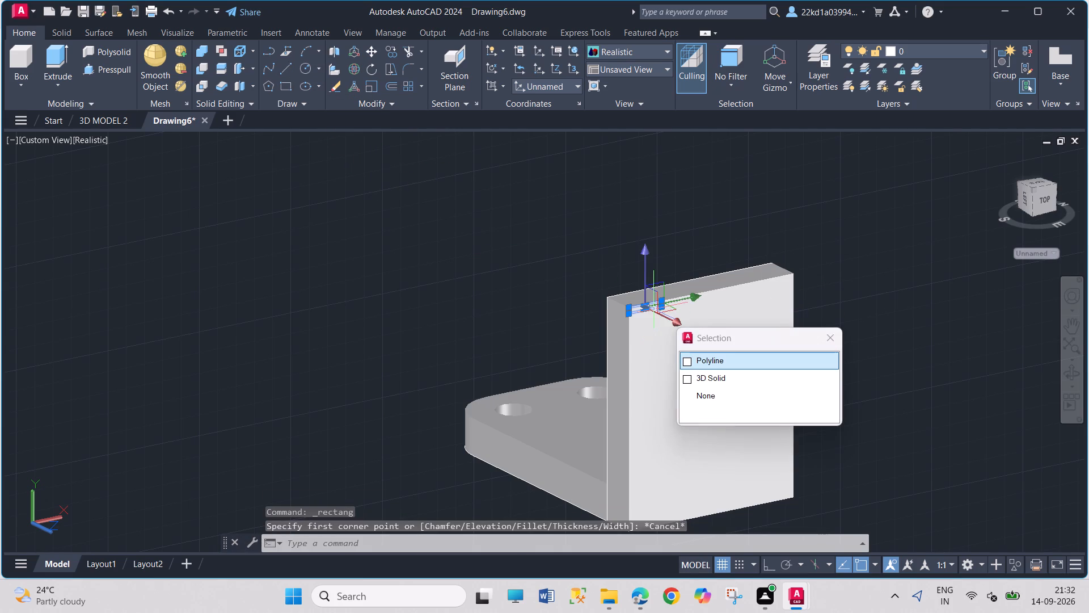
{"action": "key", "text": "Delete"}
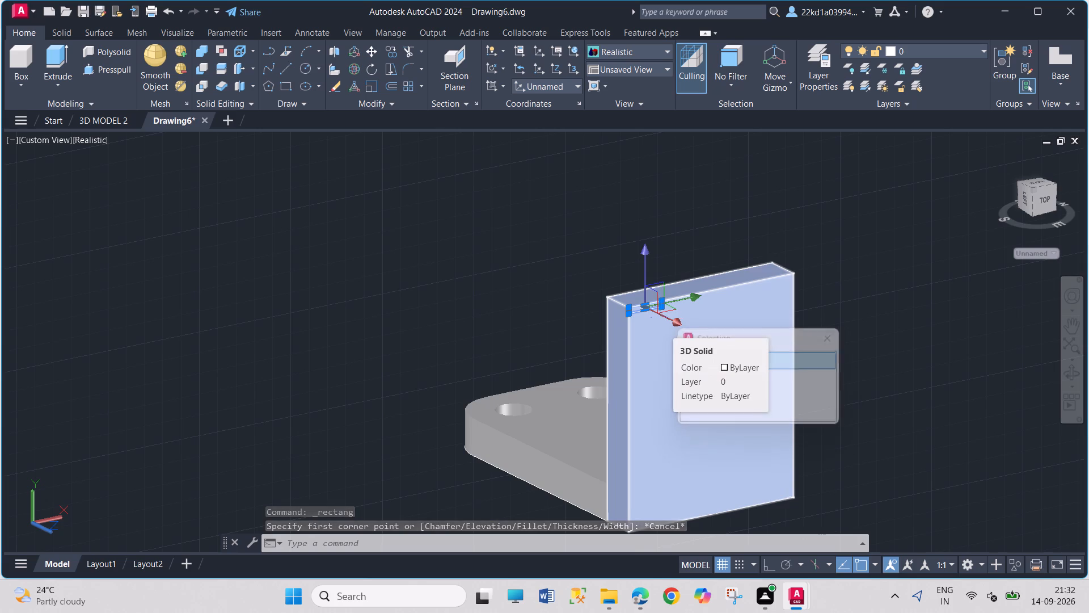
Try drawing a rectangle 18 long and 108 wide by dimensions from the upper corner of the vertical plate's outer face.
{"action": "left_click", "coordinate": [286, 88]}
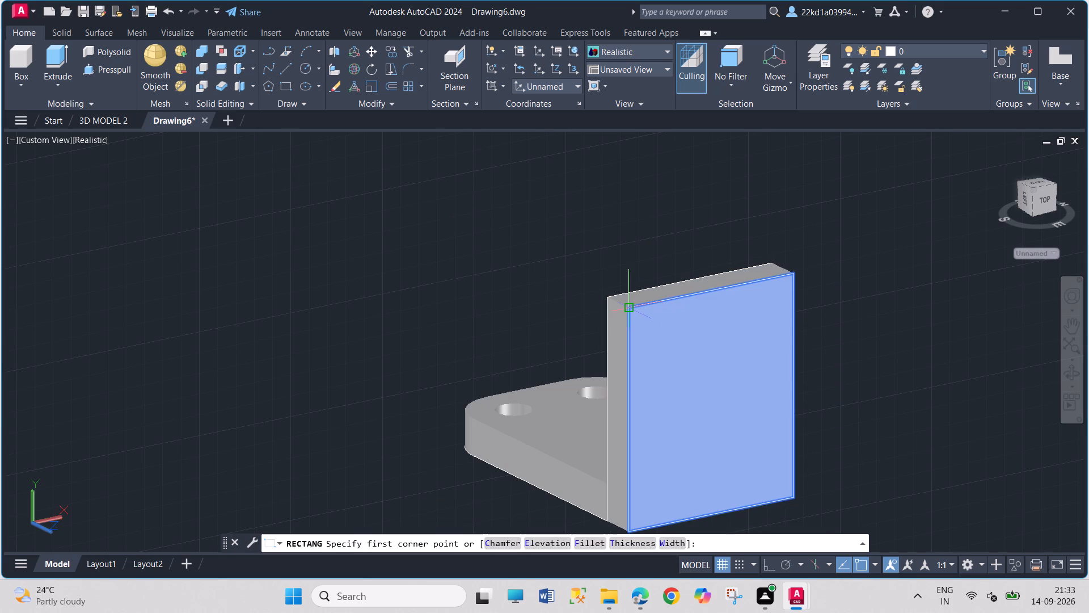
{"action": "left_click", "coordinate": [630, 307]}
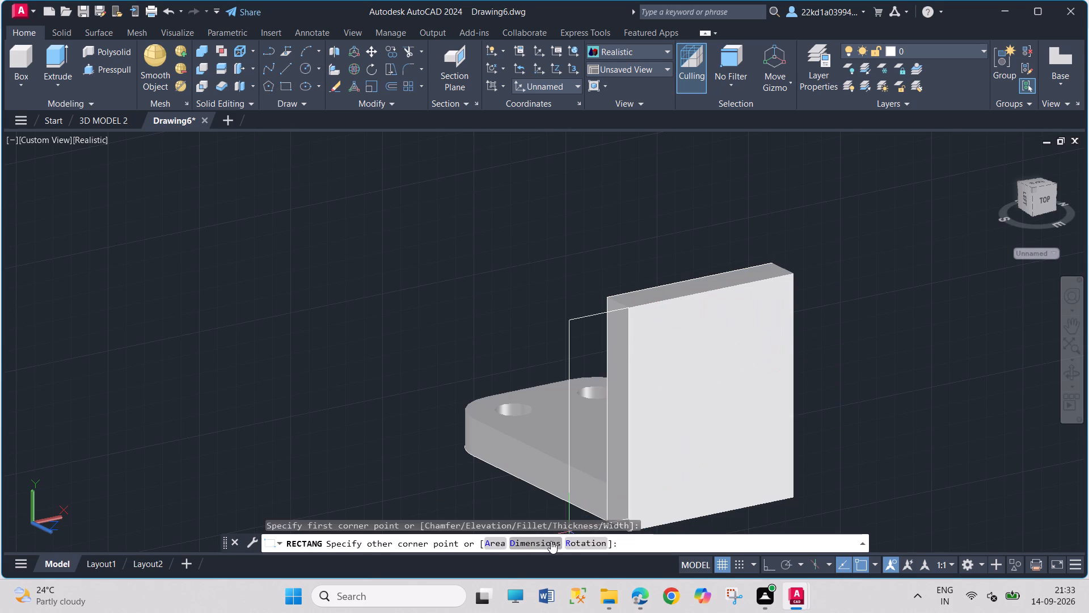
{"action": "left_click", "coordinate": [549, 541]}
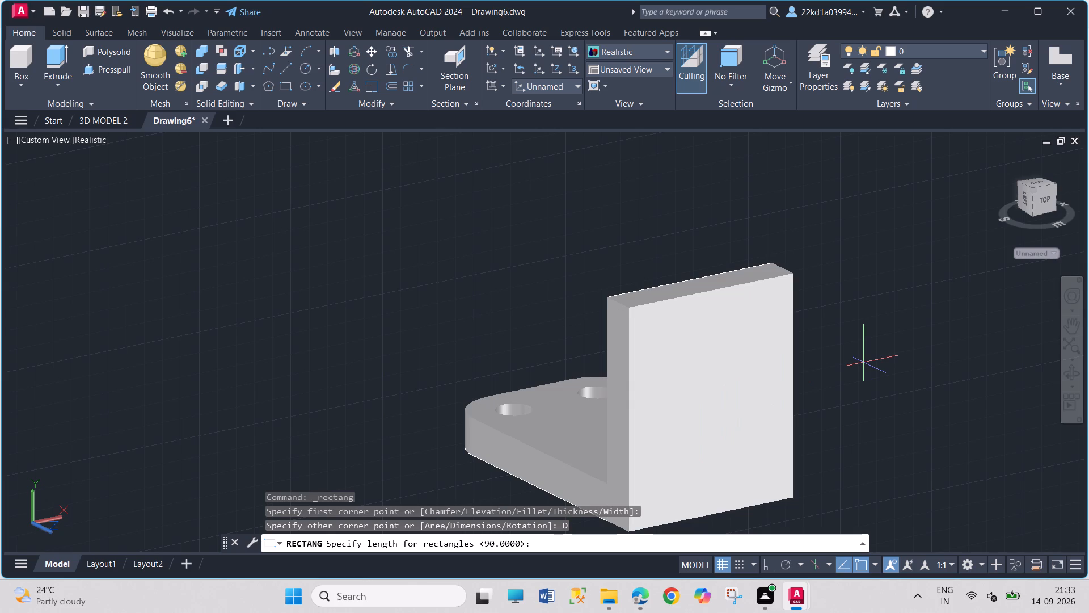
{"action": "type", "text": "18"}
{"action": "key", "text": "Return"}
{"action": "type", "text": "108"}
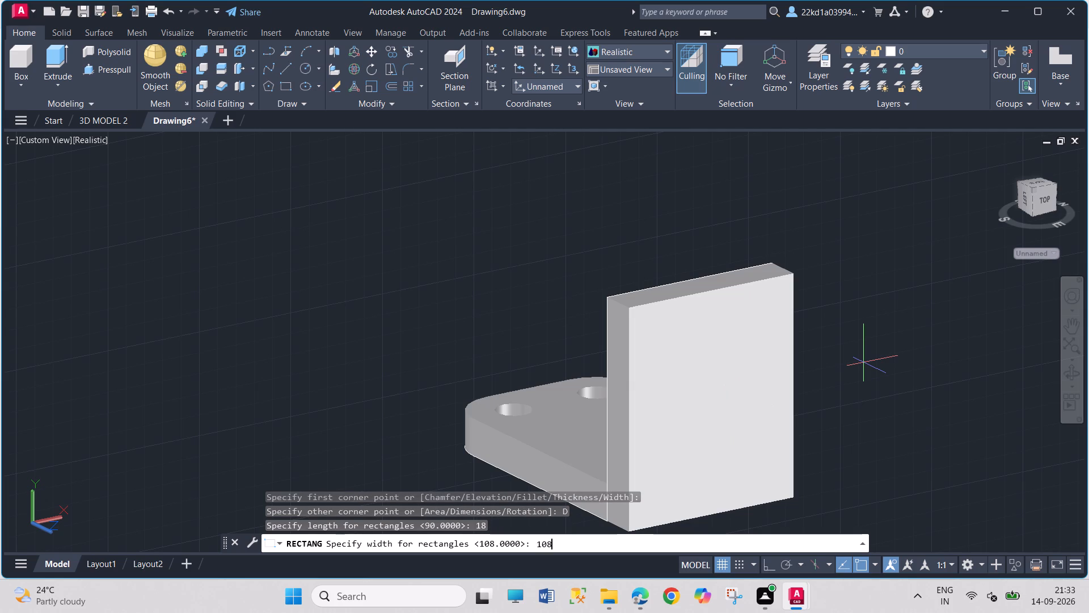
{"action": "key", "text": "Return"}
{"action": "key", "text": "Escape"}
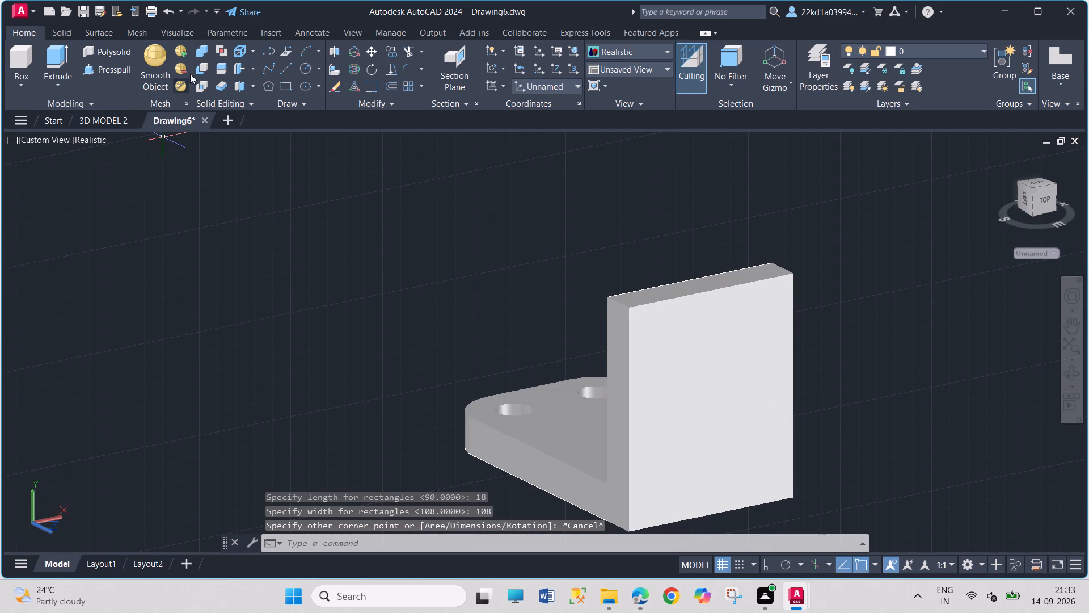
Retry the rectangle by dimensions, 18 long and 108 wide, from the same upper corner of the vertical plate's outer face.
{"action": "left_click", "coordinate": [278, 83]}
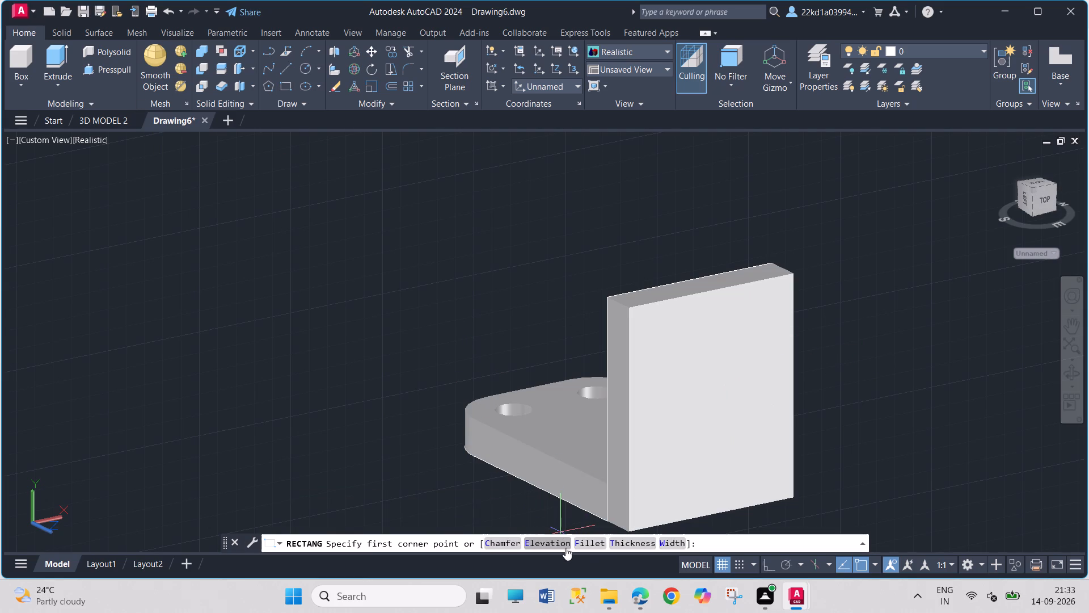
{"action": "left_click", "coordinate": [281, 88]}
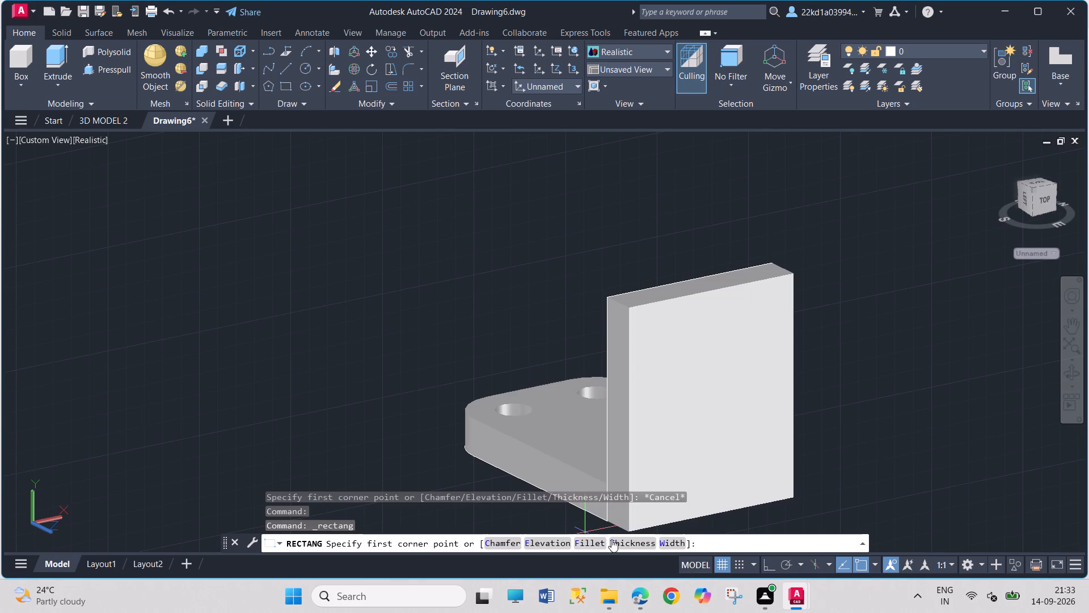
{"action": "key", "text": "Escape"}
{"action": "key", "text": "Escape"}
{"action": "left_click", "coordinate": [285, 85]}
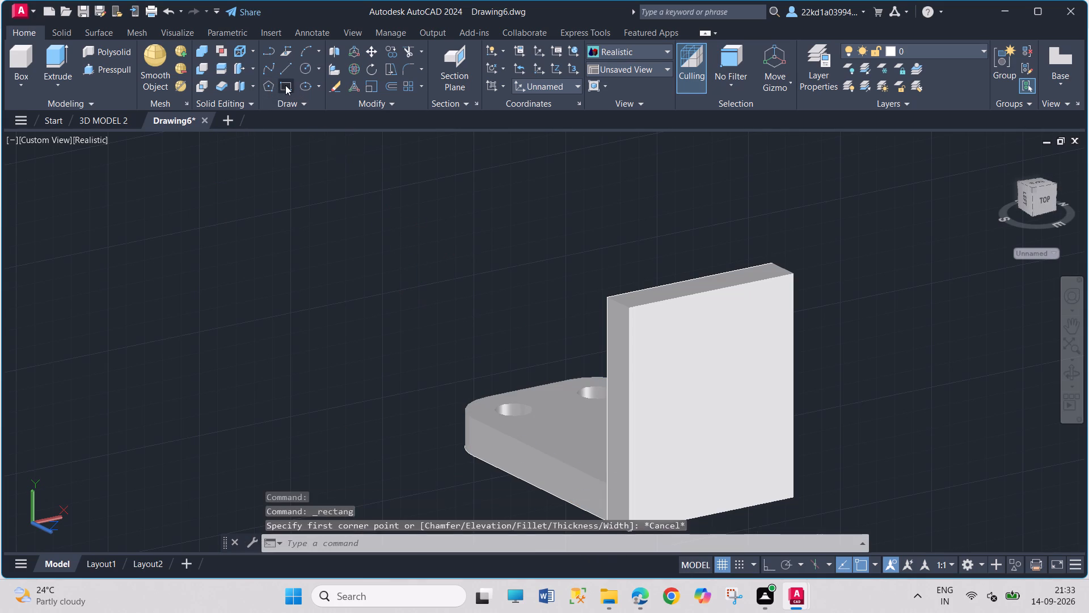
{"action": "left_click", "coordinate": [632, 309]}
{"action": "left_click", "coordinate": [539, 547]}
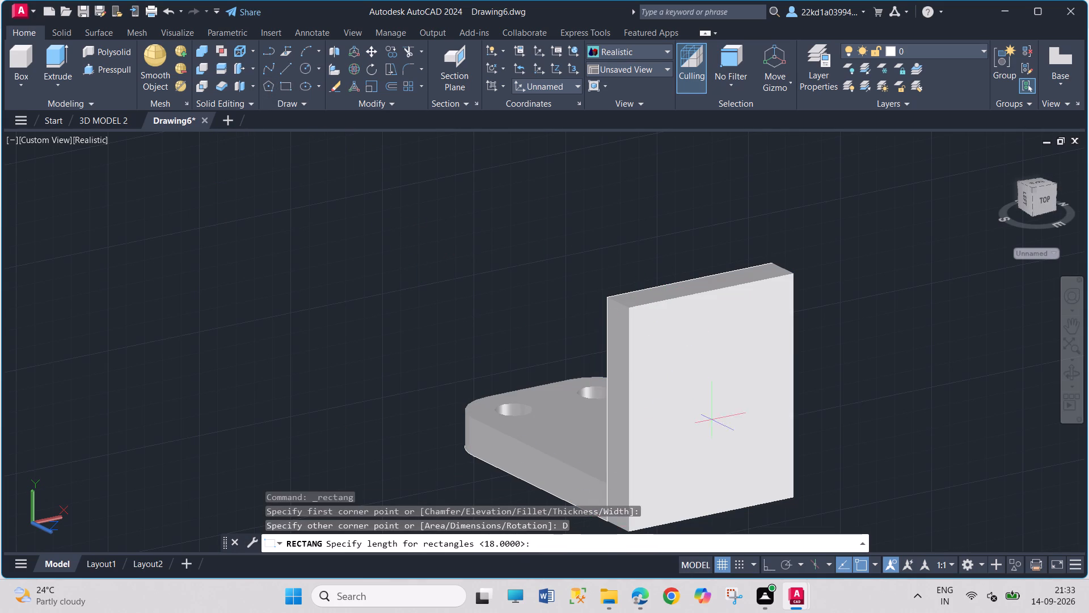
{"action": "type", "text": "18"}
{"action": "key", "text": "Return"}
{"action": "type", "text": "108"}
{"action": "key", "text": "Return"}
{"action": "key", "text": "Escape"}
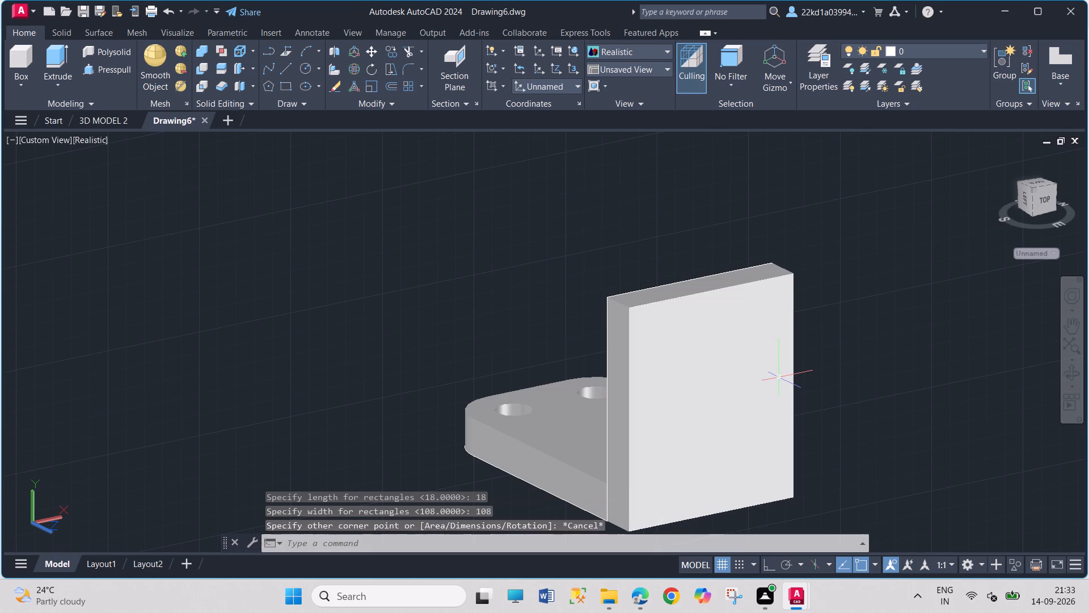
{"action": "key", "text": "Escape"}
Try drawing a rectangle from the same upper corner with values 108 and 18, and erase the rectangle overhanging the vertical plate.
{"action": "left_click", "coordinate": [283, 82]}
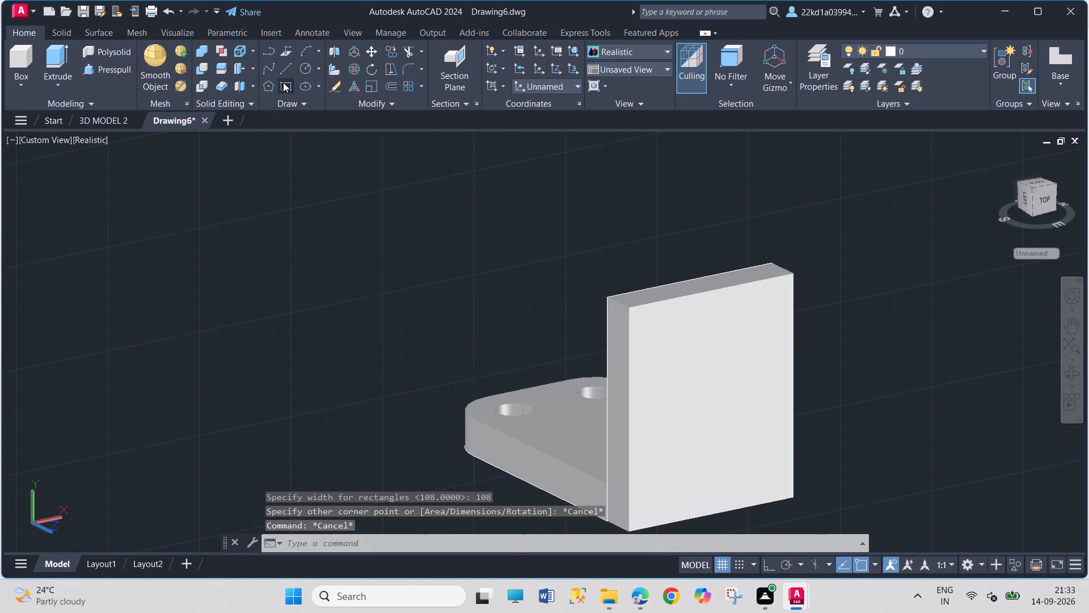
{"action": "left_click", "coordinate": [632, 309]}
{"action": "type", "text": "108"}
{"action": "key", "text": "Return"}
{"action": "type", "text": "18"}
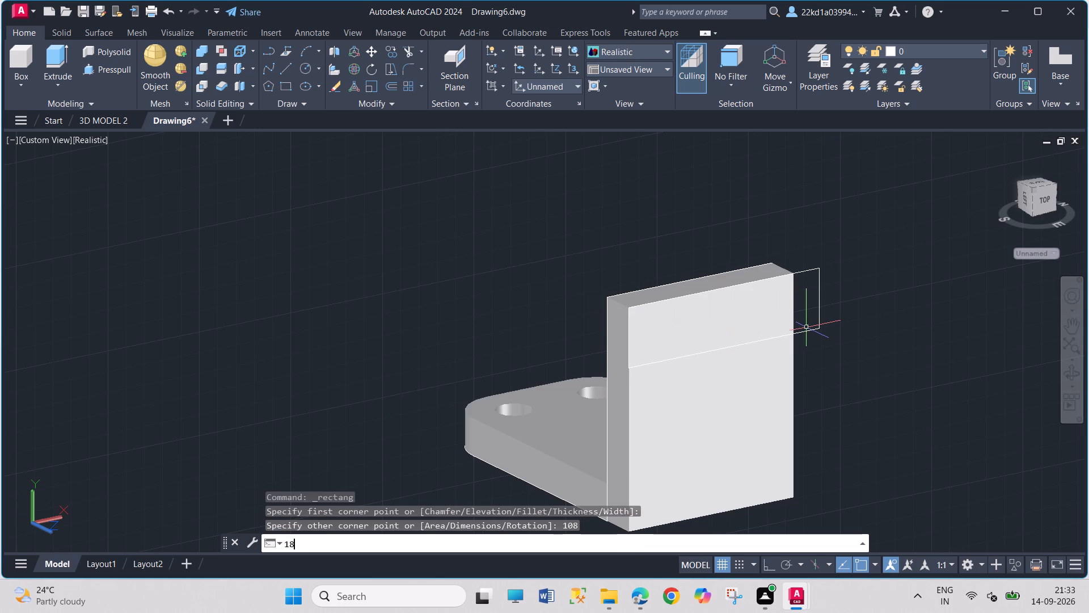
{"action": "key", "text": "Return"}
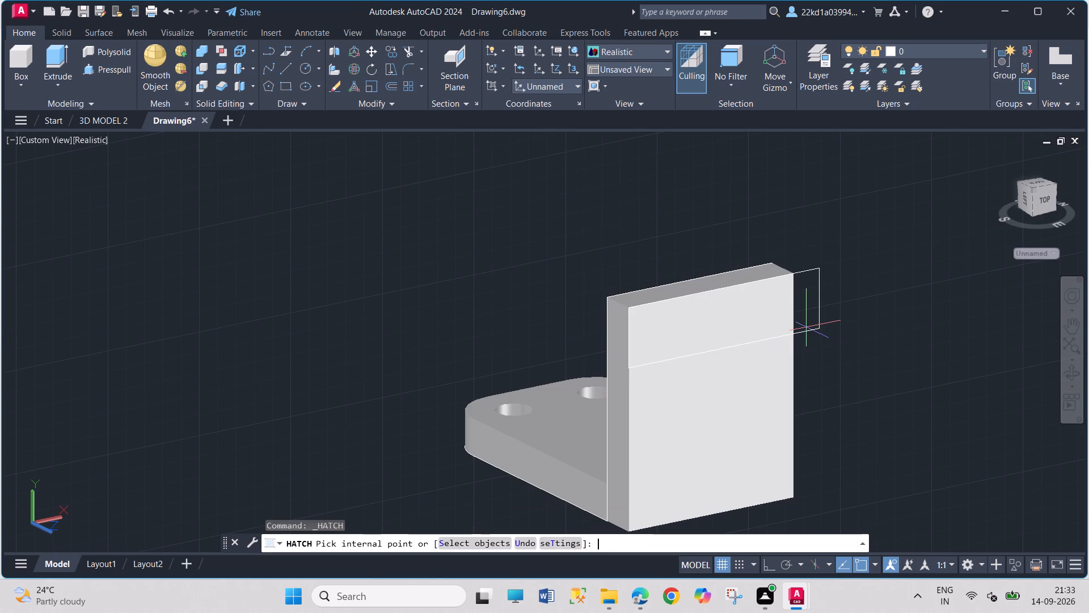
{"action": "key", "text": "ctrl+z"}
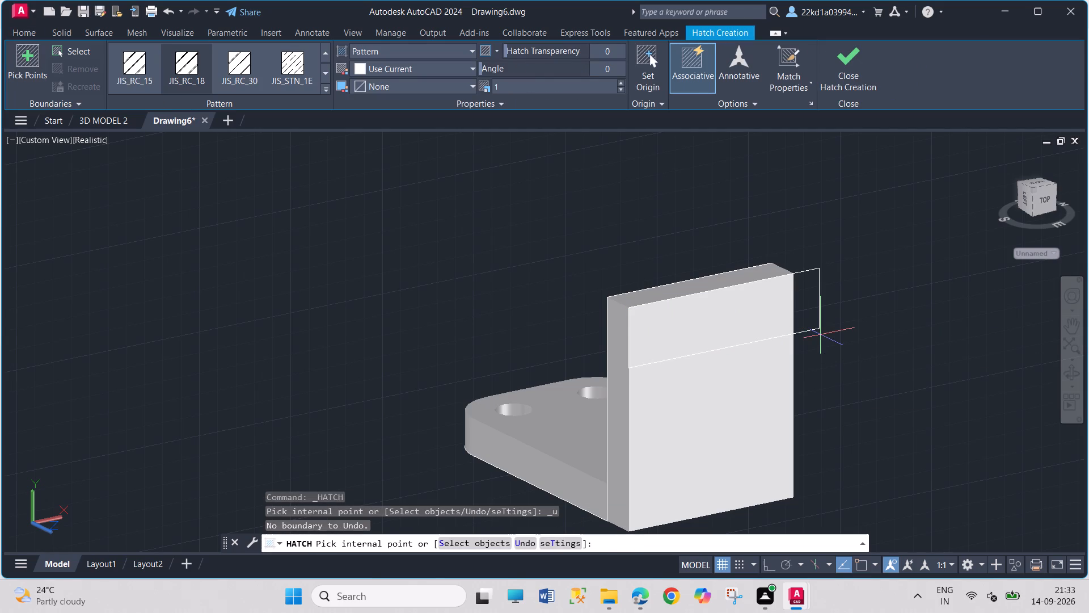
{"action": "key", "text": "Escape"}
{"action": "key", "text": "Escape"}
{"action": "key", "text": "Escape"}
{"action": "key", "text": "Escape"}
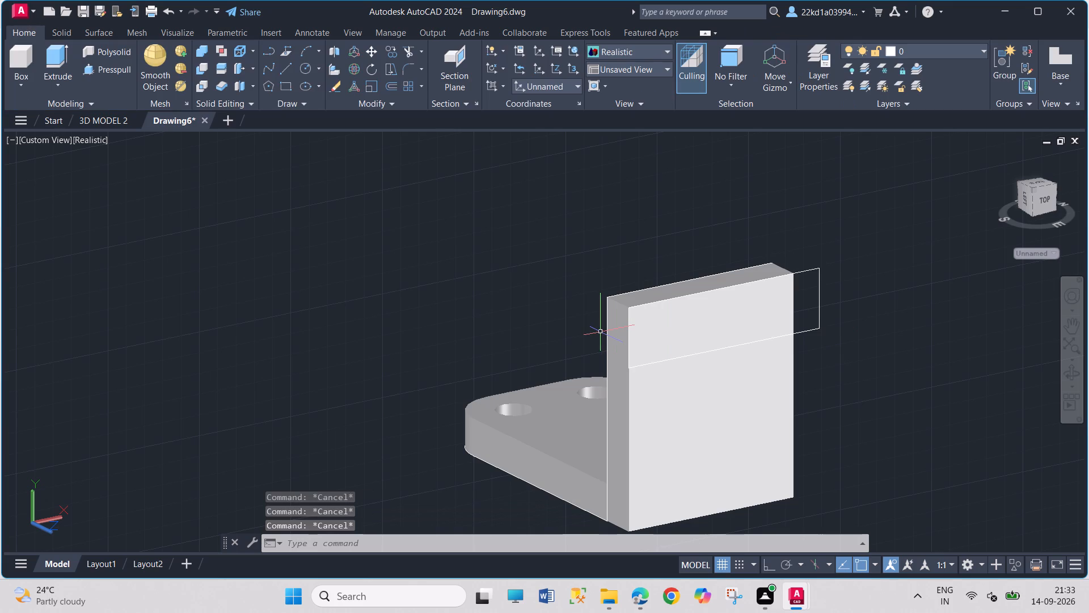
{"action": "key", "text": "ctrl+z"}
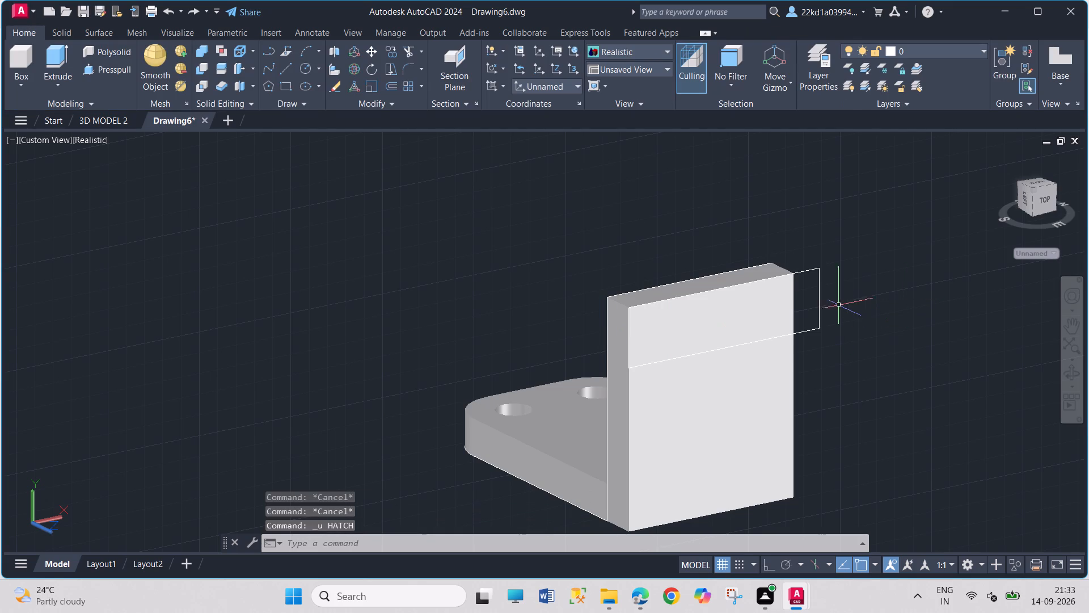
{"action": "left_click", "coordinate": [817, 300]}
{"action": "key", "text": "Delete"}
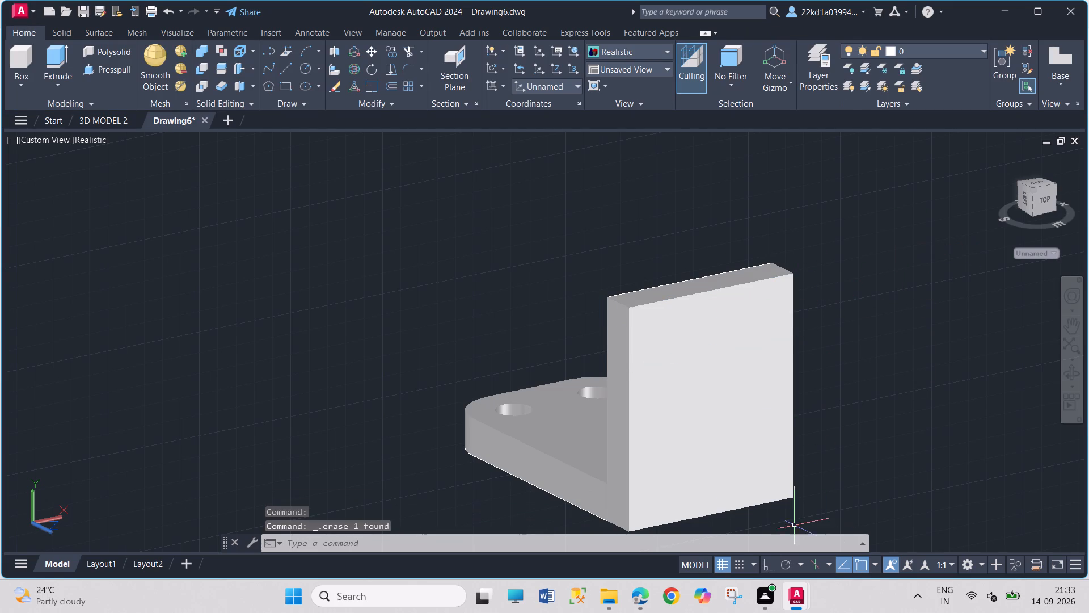
Switch to Microsoft Edge to check the bracket's dimensions on page 83 of the exercise PDF.
{"action": "left_click", "coordinate": [649, 598]}
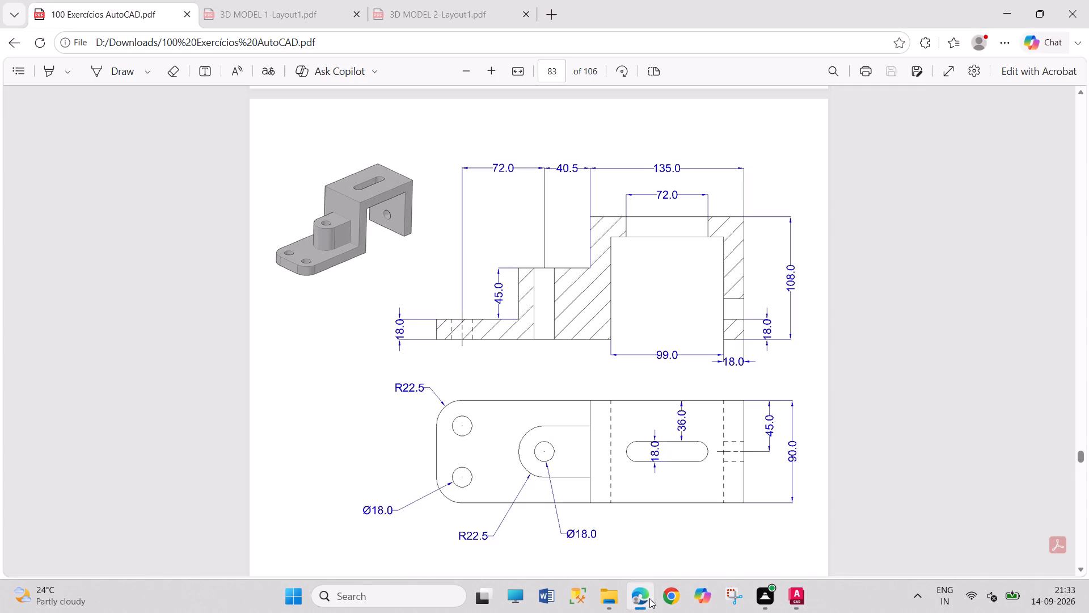